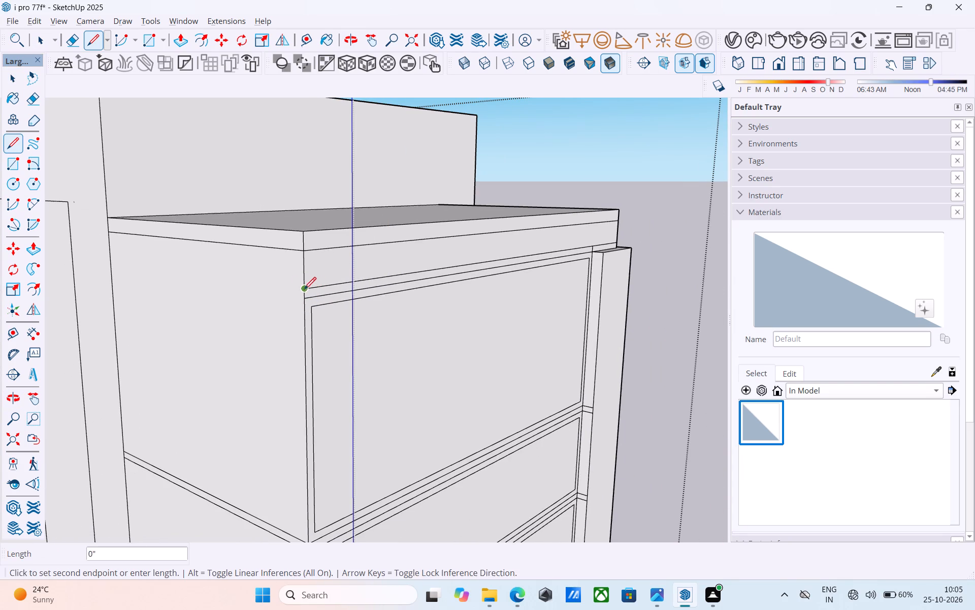
Finish the line across the bay's side wall, from the corner below the roof band to the tall block's edge.
middle_drag(361, 300, 422, 302)
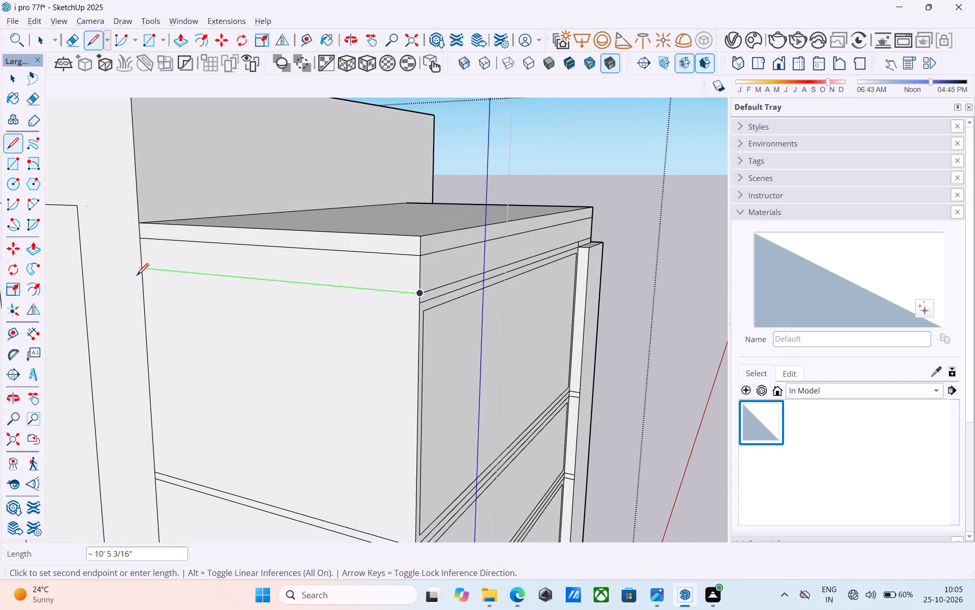
click(141, 271)
Draw a line across the bay's side wall from the lower window divider at the corner to the tall block's edge.
scroll(354, 323, down, 4)
middle_drag(382, 331, 279, 288)
scroll(317, 326, down, 2)
shift+middle_drag(328, 347, 337, 229)
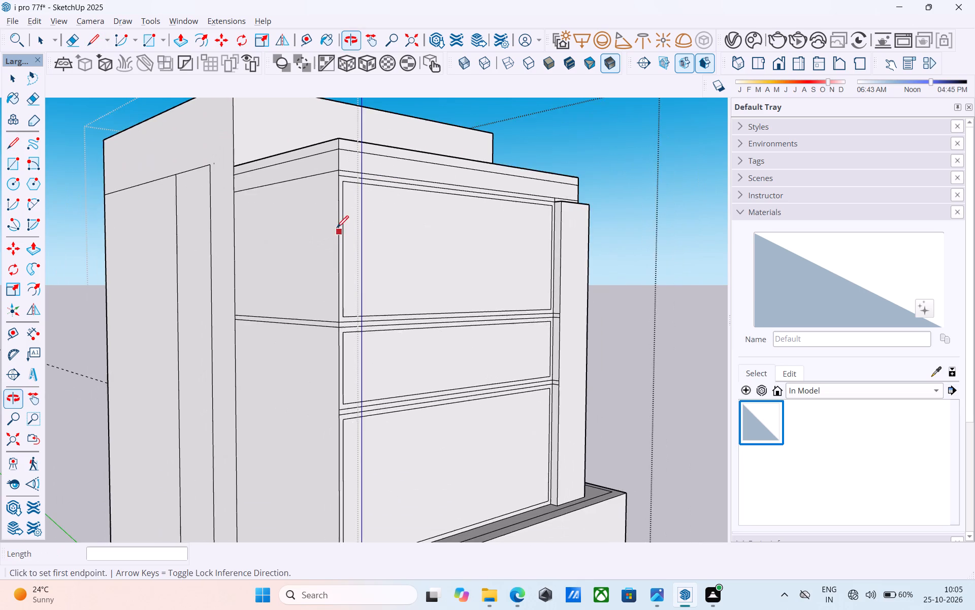
scroll(340, 344, down, 4)
middle_drag(345, 364, 350, 256)
scroll(338, 326, up, 6)
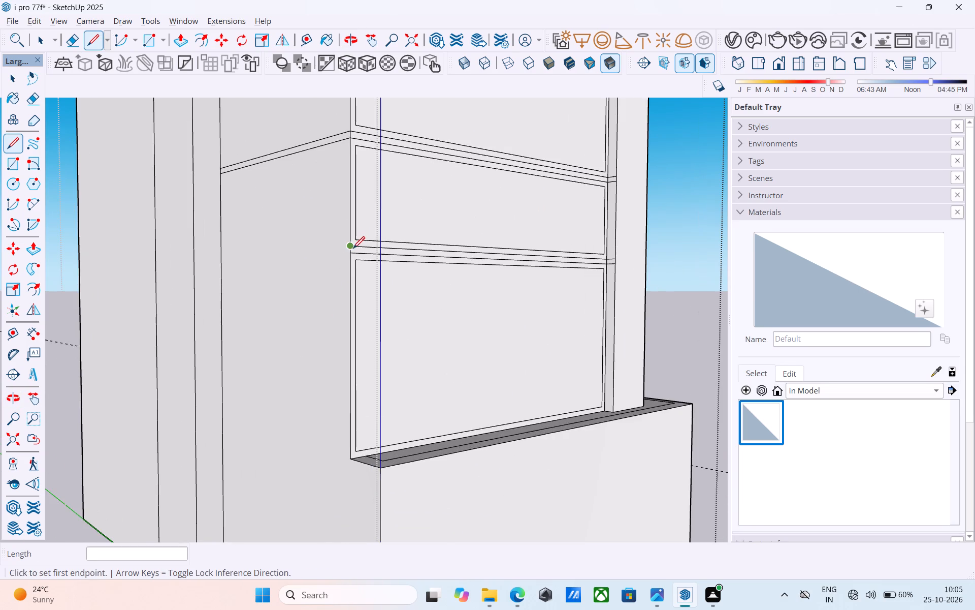
scroll(352, 250, up, 12)
click(351, 263)
scroll(233, 236, down, 5)
shift+middle_drag(233, 250, 492, 318)
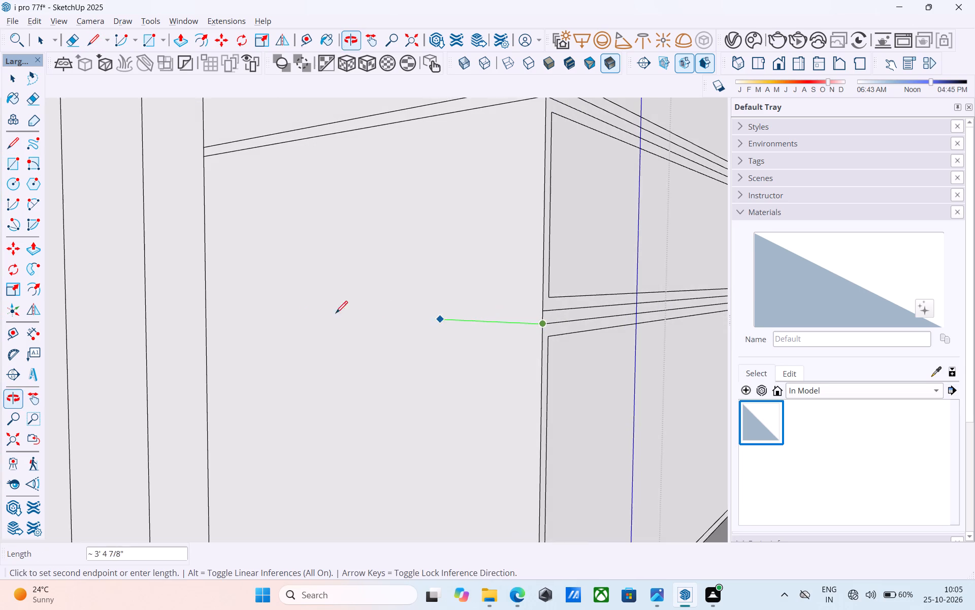
click(205, 308)
Draw a 10' 3" line across the side wall from the bay's bottom corner at the ledge to the tall block's edge.
scroll(271, 269, down, 11)
middle_drag(364, 282, 348, 357)
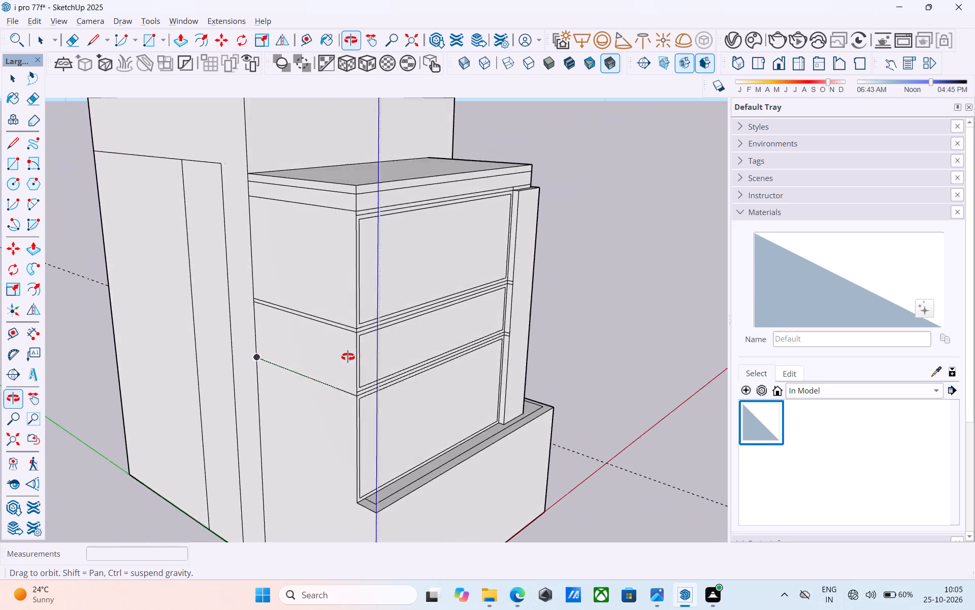
middle_drag(348, 357, 399, 289)
scroll(478, 423, up, 11)
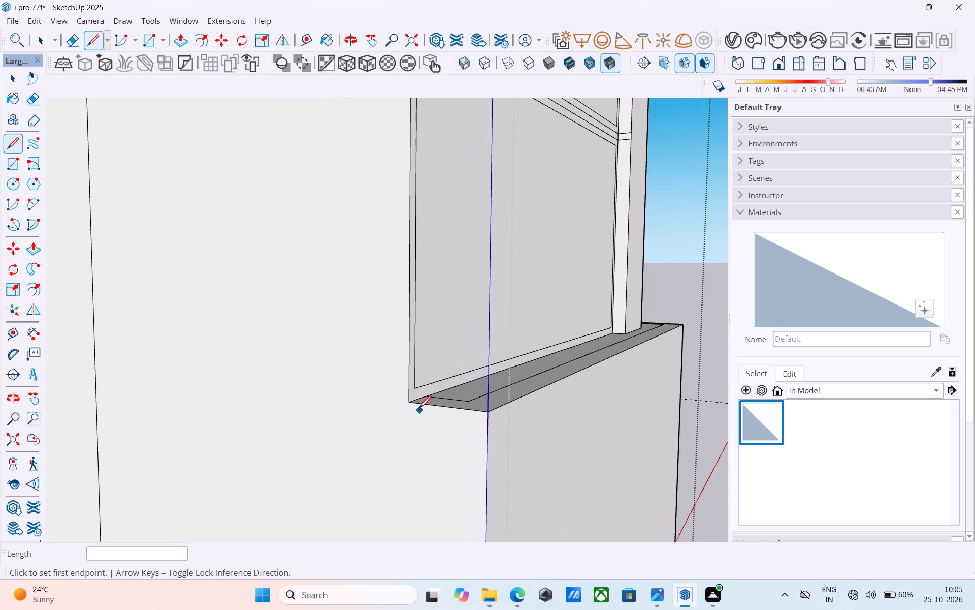
click(412, 403)
scroll(158, 351, down, 2)
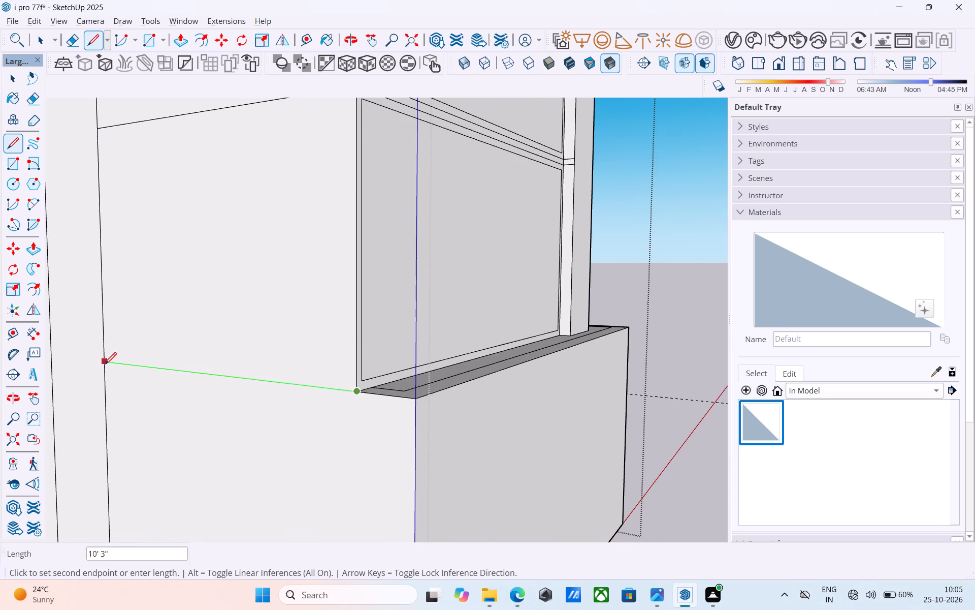
click(104, 363)
Examine the window bay, its corner pillar and the side wall lines from all around the building.
scroll(194, 314, down, 10)
middle_drag(249, 303, 431, 380)
scroll(430, 362, down, 5)
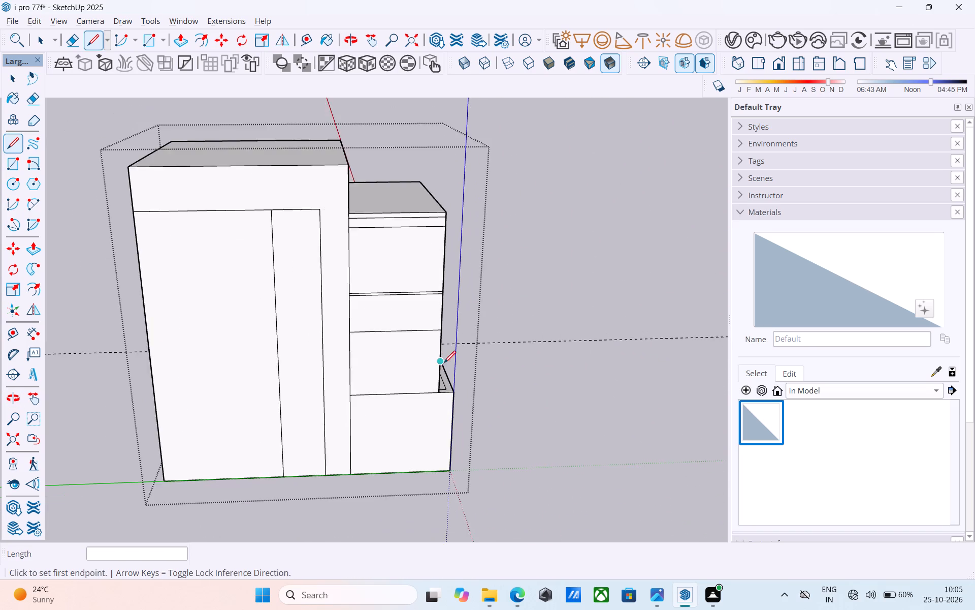
middle_drag(444, 363, 164, 330)
middle_drag(626, 290, 284, 299)
scroll(327, 261, up, 7)
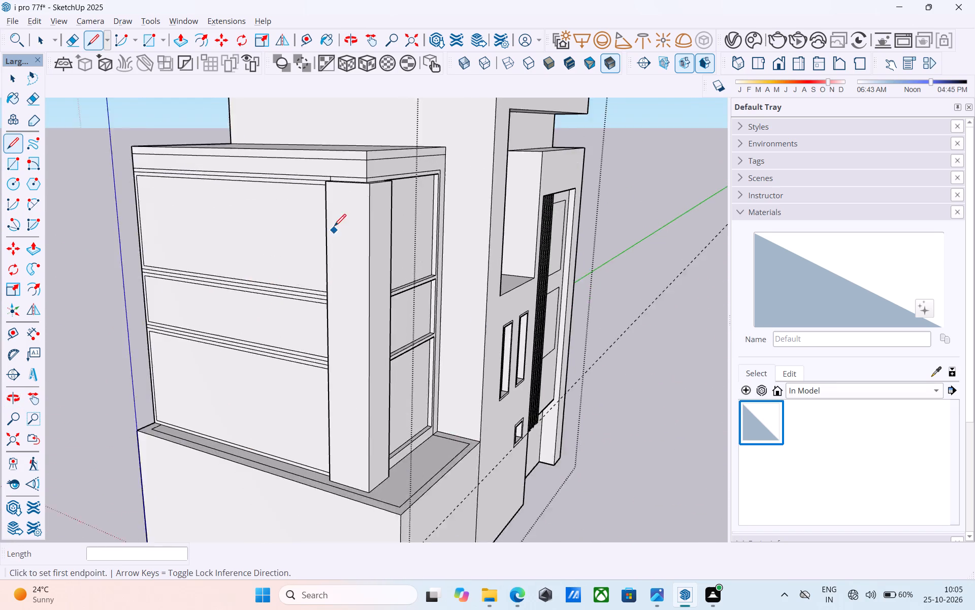
scroll(368, 178, up, 2)
scroll(368, 177, down, 1)
scroll(368, 177, up, 8)
middle_drag(313, 180, 587, 163)
scroll(598, 160, down, 11)
middle_drag(584, 252, 537, 257)
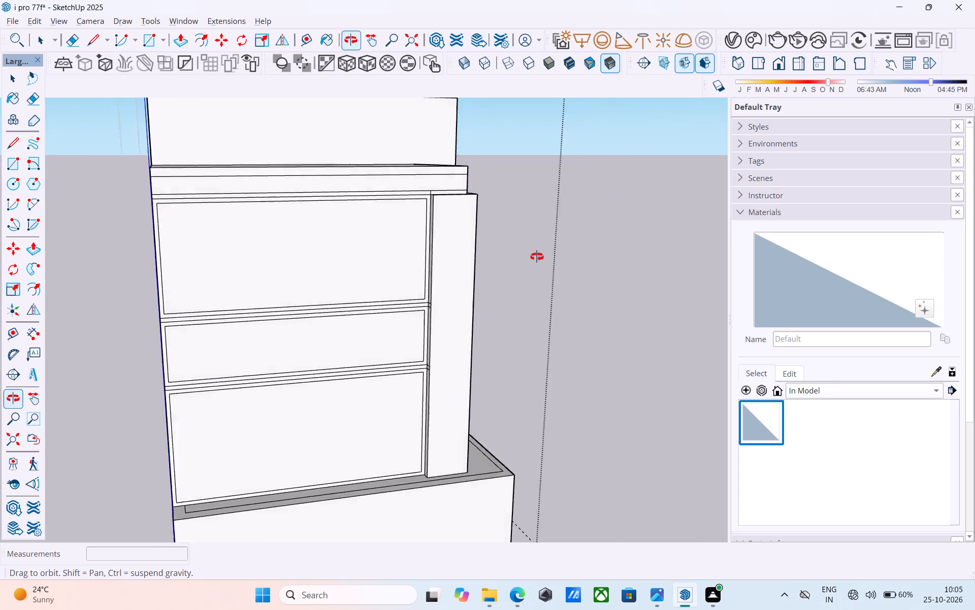
middle_drag(537, 257, 528, 253)
scroll(531, 251, down, 5)
middle_drag(487, 311, 309, 328)
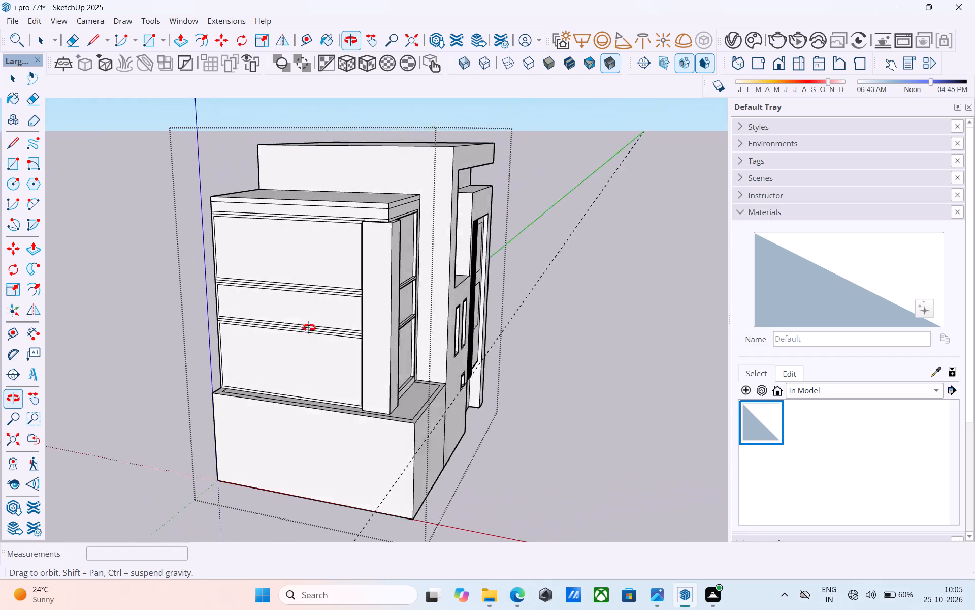
middle_drag(309, 328, 146, 308)
scroll(257, 279, up, 16)
middle_drag(238, 273, 429, 262)
scroll(568, 244, down, 6)
scroll(394, 266, down, 6)
middle_drag(384, 271, 471, 307)
scroll(470, 306, up, 6)
scroll(469, 305, down, 9)
middle_drag(458, 296, 435, 318)
shift+scroll(426, 302, down, 3)
shift+middle_drag(426, 303, 349, 333)
scroll(332, 276, down, 6)
shift+middle_drag(338, 348, 318, 289)
scroll(318, 289, up, 4)
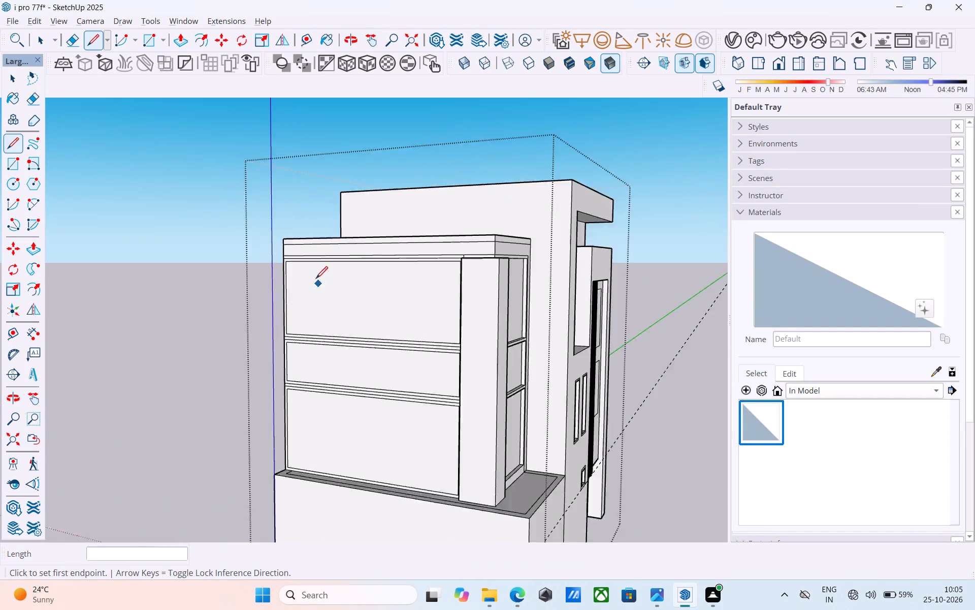
scroll(316, 280, up, 3)
scroll(346, 326, down, 5)
shift+middle_drag(364, 354, 279, 320)
shift+middle_drag(326, 352, 339, 334)
Recess the lowest wide window panel beside the corner pillar by 5" using Push/Pull.
scroll(360, 375, up, 2)
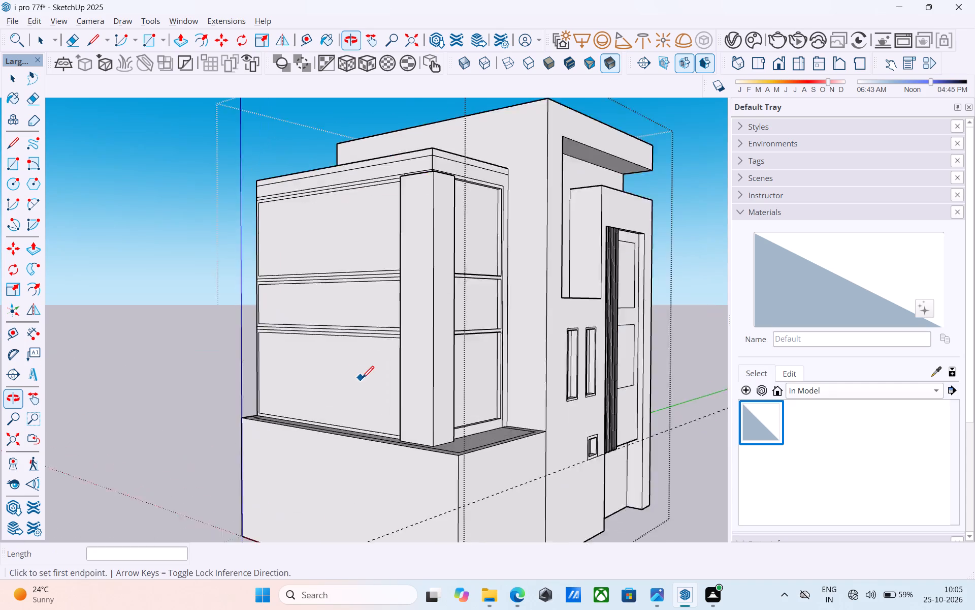
scroll(362, 379, up, 3)
key(space)
scroll(351, 375, up, 5)
click(346, 368)
scroll(346, 368, up, 3)
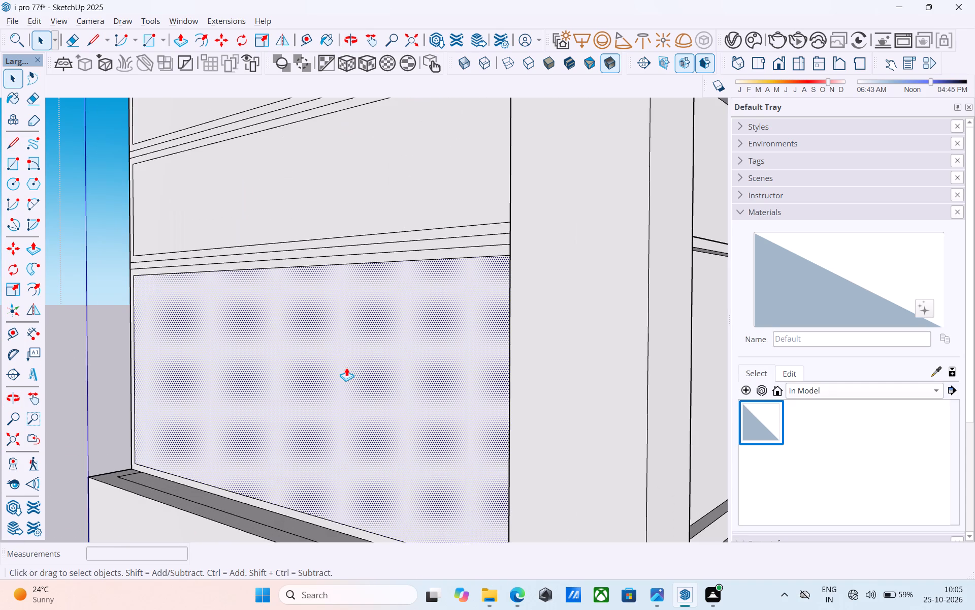
key(p)
click(346, 368)
text(3")
key(Return)
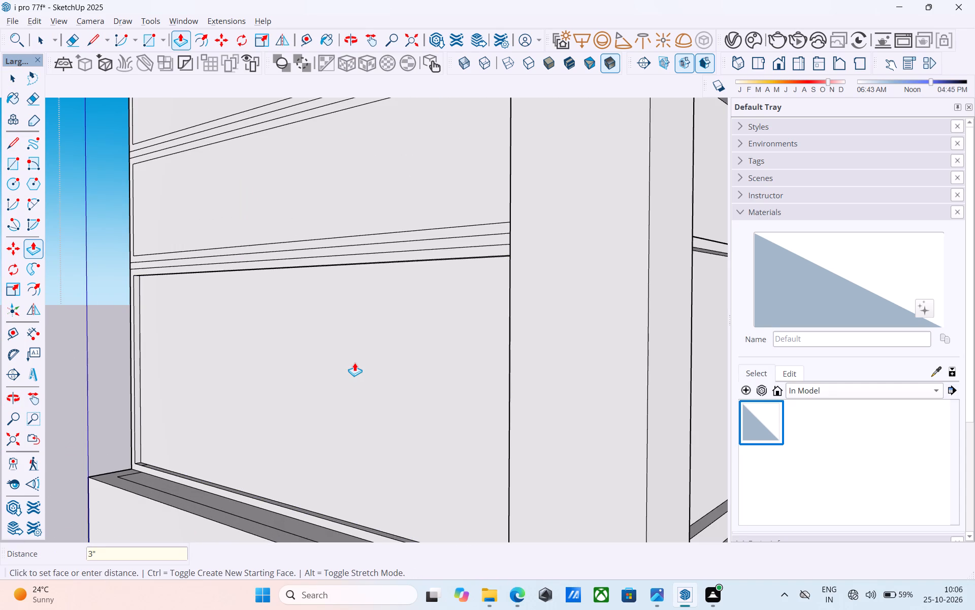
text(56")
key(Return)
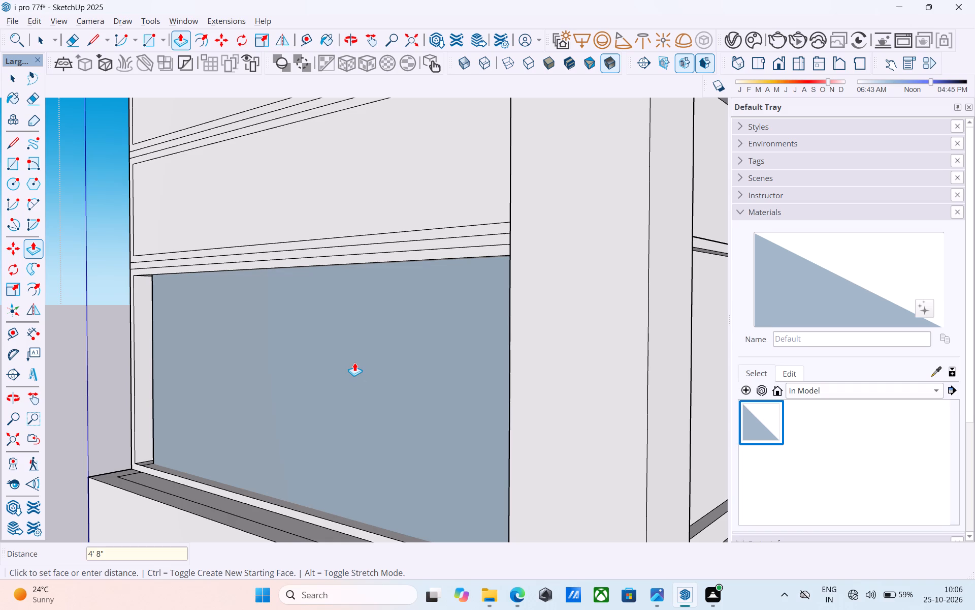
text(5")
key(Return)
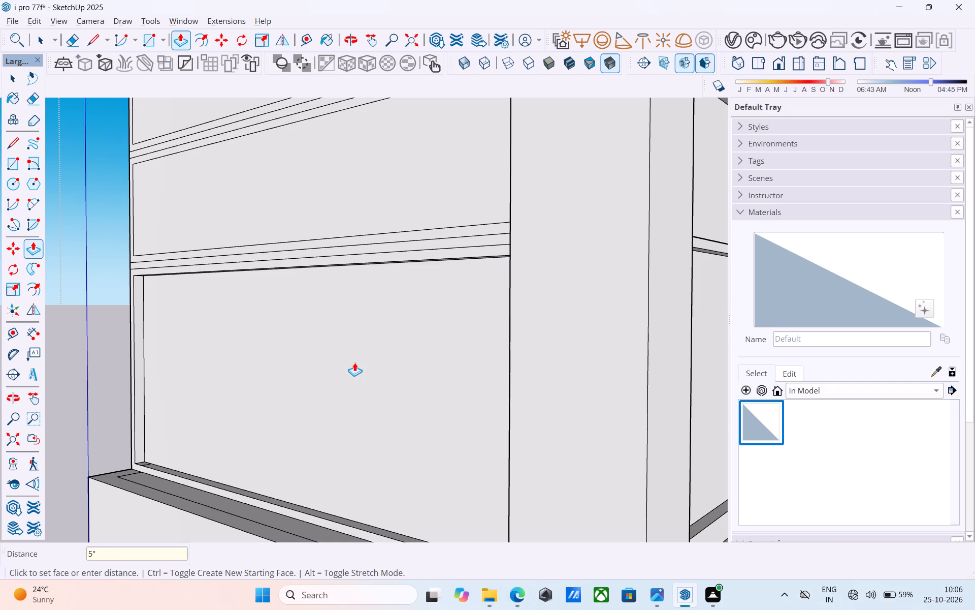
Recess the uppermost wide window panel beside the corner pillar by 5" using Push/Pull.
key(space)
scroll(376, 355, down, 5)
shift+middle_drag(369, 350, 362, 554)
scroll(377, 361, up, 1)
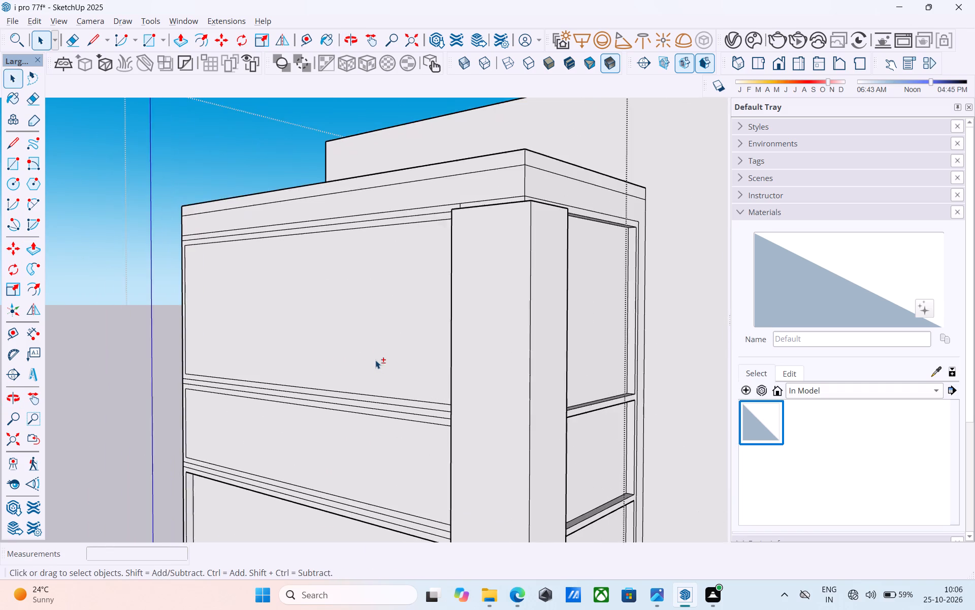
shift+middle_drag(375, 360, 389, 405)
shift+scroll(375, 360, down, 1)
click(369, 369)
scroll(368, 369, up, 2)
key(f)
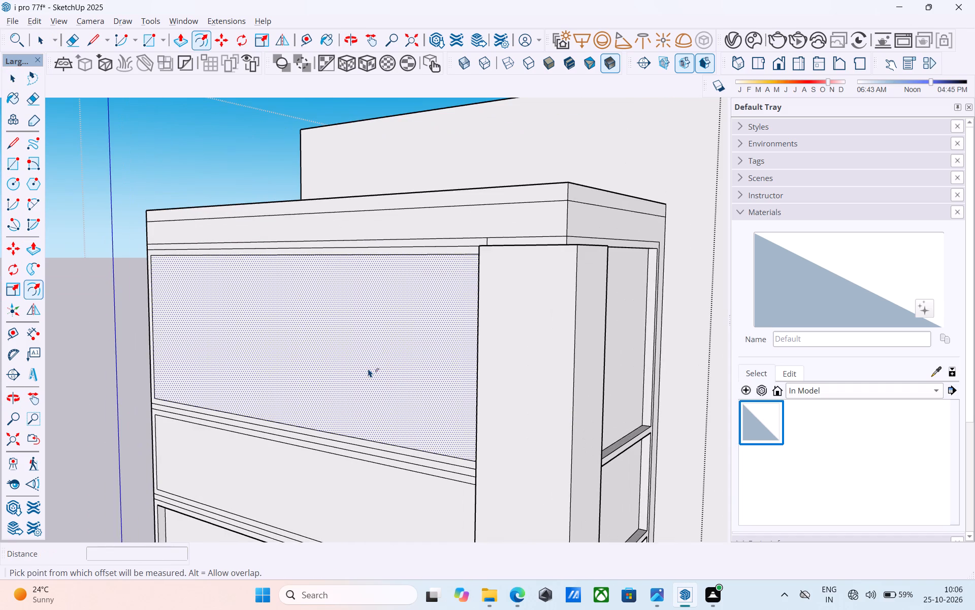
key(p)
click(368, 368)
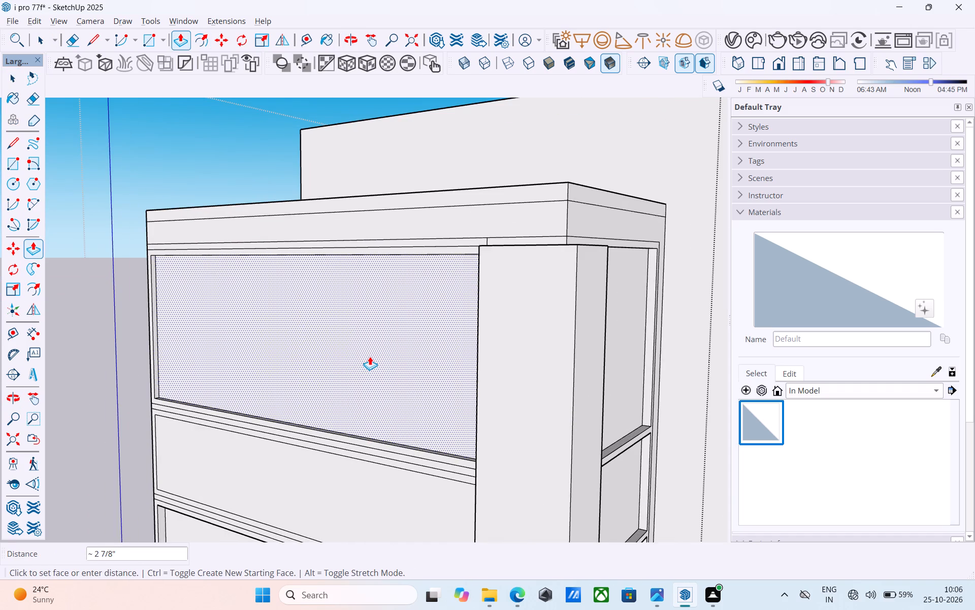
text(5")
key(Return)
key(space)
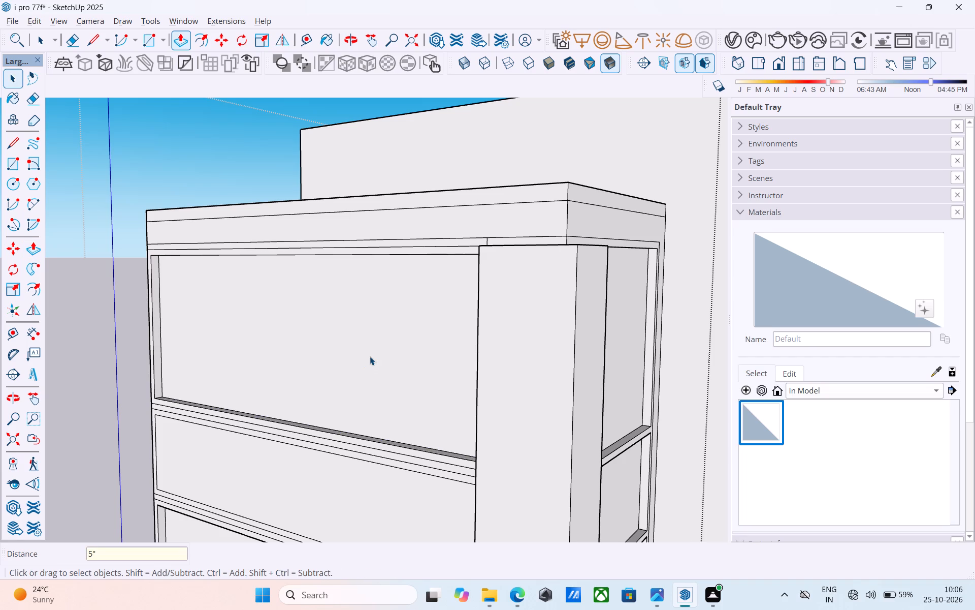
Pull the L-shaped top face of the corner pillar up 3" to meet the band under the roof.
scroll(370, 356, down, 10)
middle_drag(369, 352, 210, 328)
middle_drag(342, 352, 319, 337)
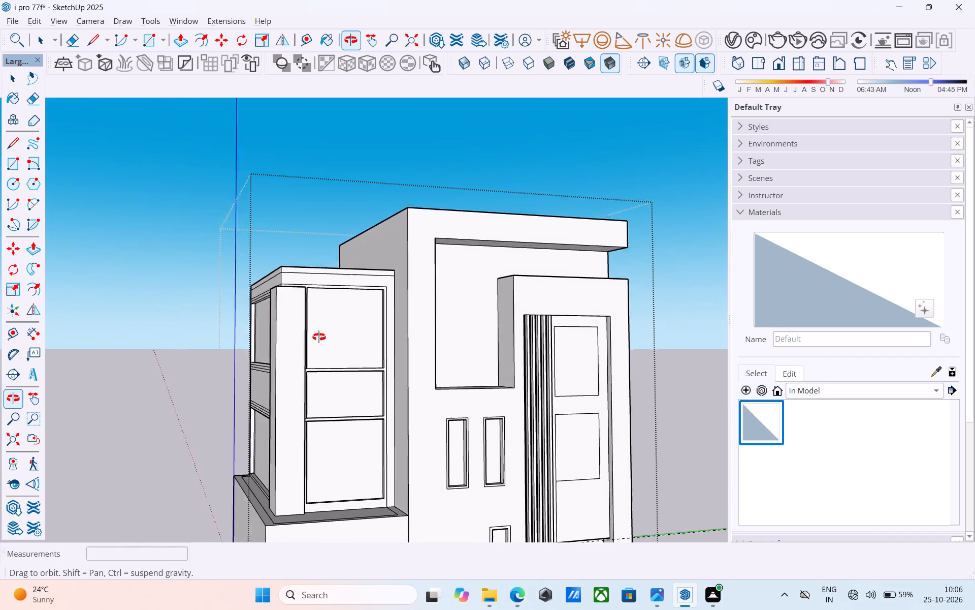
middle_drag(319, 337, 366, 362)
scroll(366, 362, up, 3)
scroll(366, 362, down, 4)
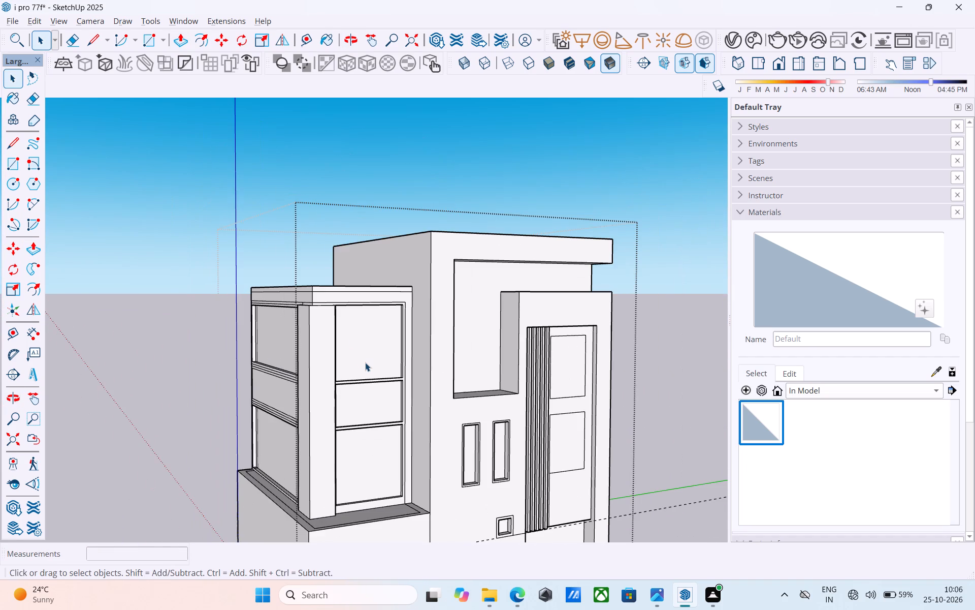
scroll(365, 362, up, 7)
scroll(366, 349, down, 5)
middle_drag(355, 343, 118, 292)
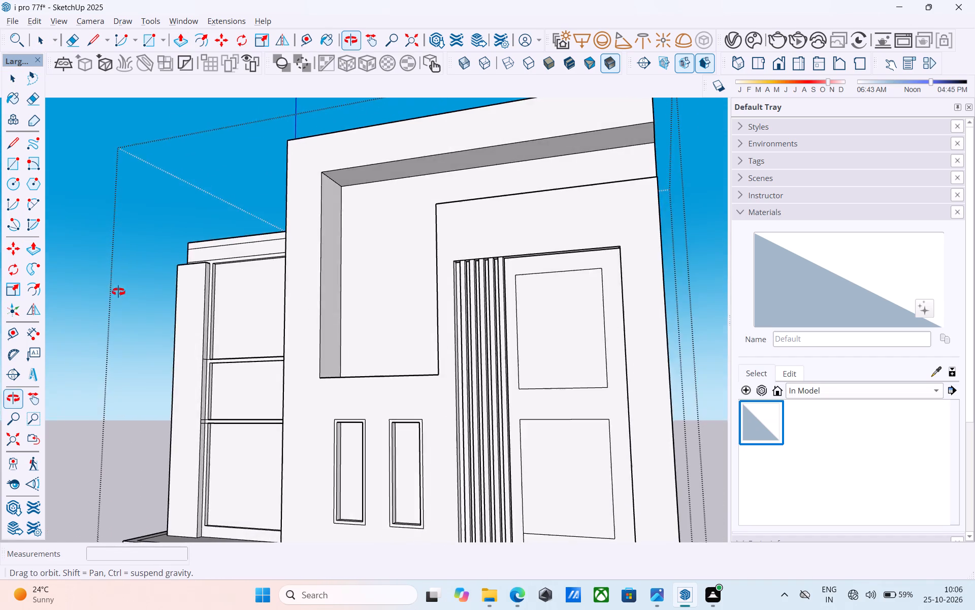
middle_drag(118, 292, 121, 291)
scroll(178, 271, up, 16)
middle_drag(240, 272, 385, 392)
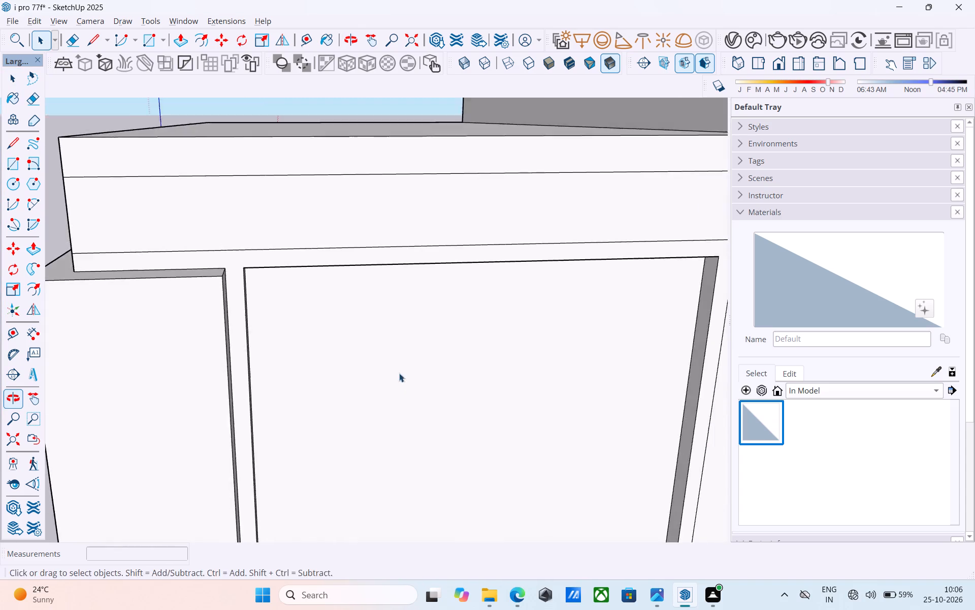
scroll(415, 346, down, 6)
middle_drag(402, 363, 620, 404)
scroll(335, 358, up, 9)
click(316, 348)
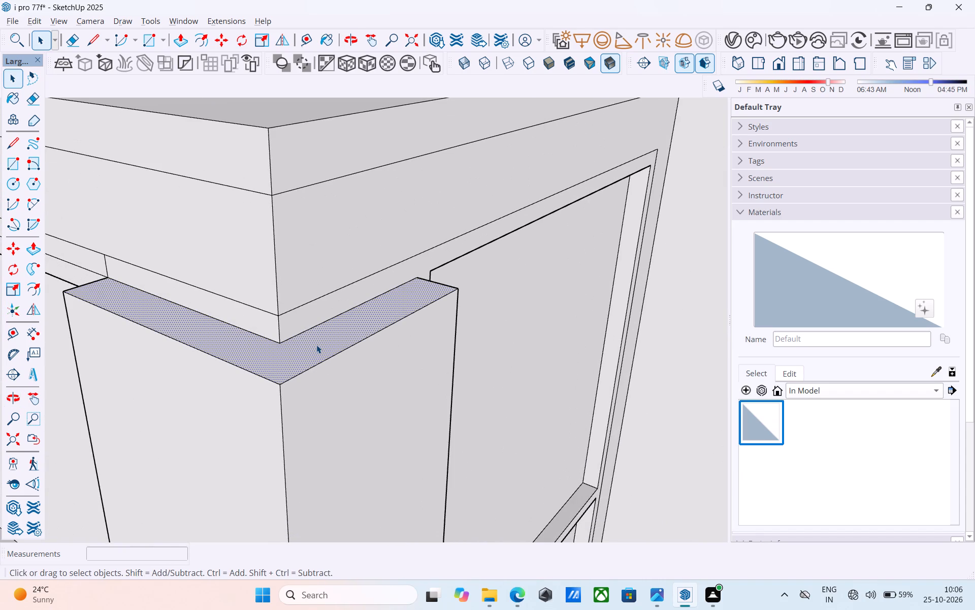
key(p)
click(317, 335)
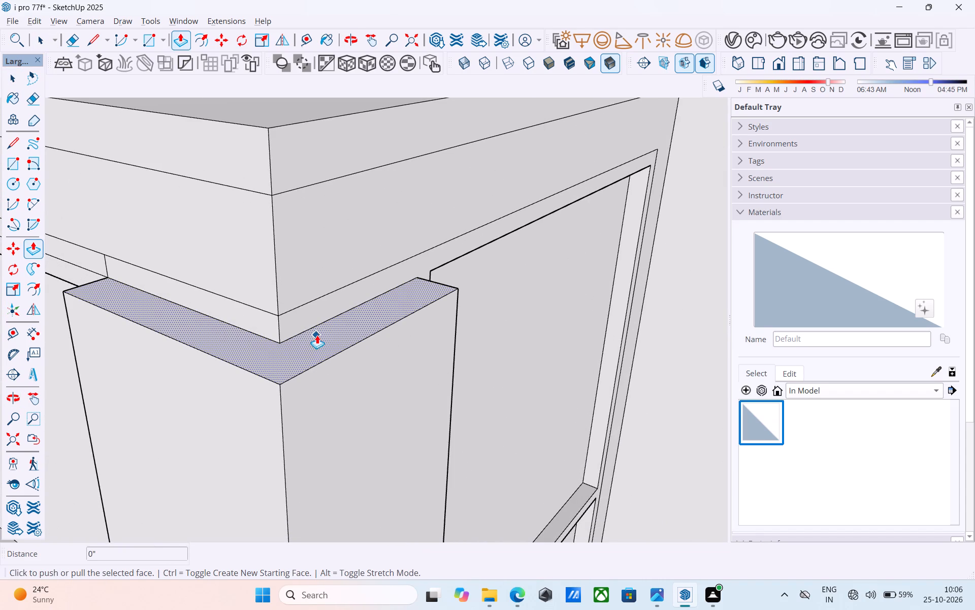
click(316, 296)
Save the model.
scroll(312, 237, down, 20)
scroll(312, 237, down, 4)
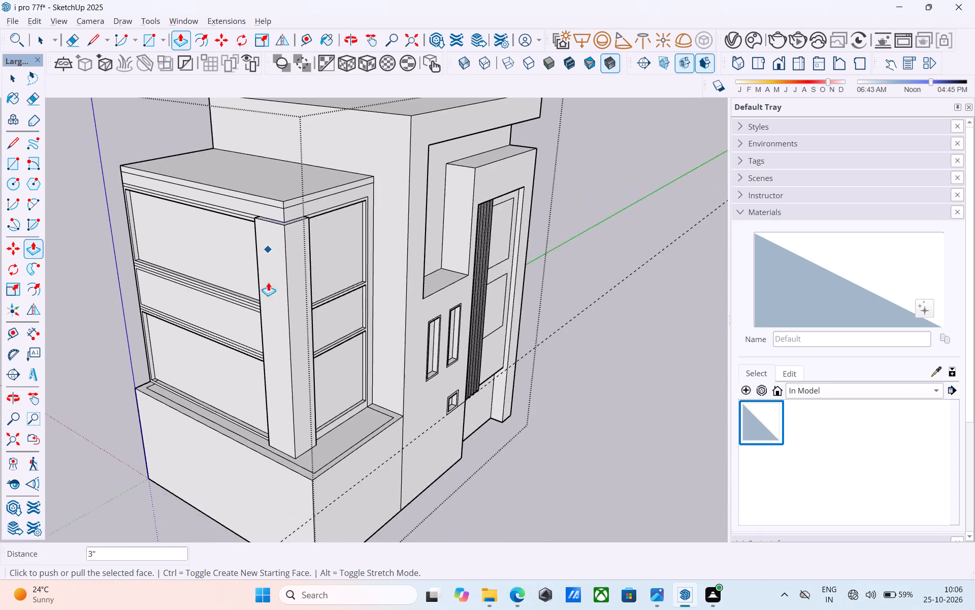
middle_drag(276, 349, 270, 224)
scroll(295, 307, up, 6)
scroll(291, 314, down, 4)
middle_drag(280, 325, 280, 403)
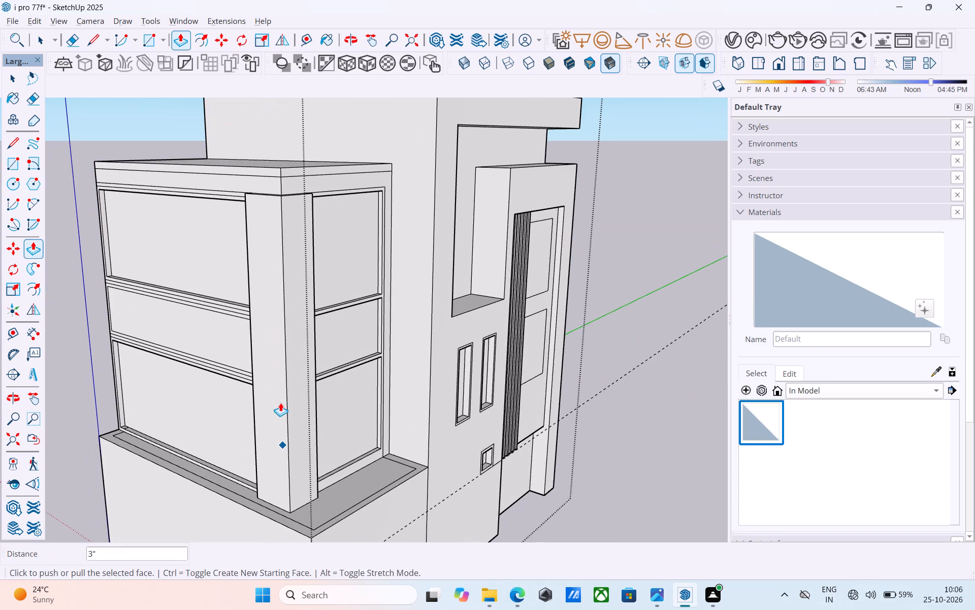
key(space)
key(ctrl+s)
key(space)
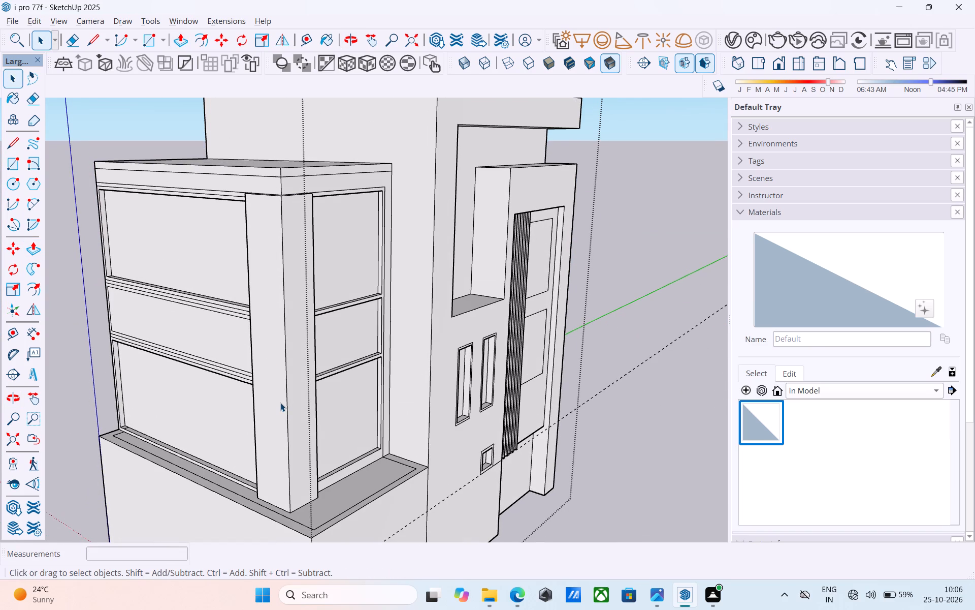
Erase the stray rectangle's edges on the underside of the building, near the front wall.
scroll(313, 314, down, 11)
middle_drag(336, 341, 171, 342)
middle_drag(324, 409, 310, 376)
scroll(310, 387, up, 10)
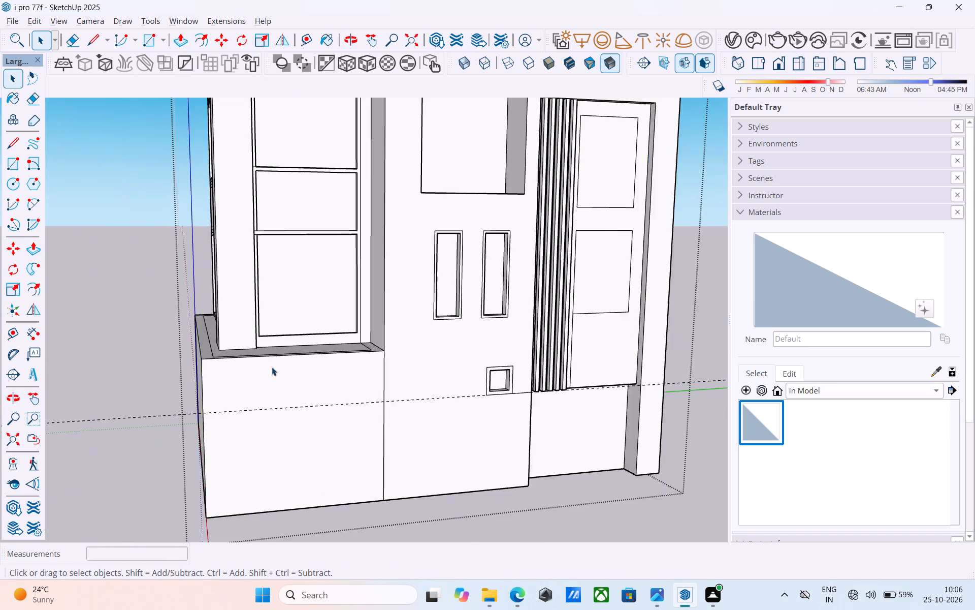
scroll(272, 367, up, 1)
middle_drag(258, 384, 176, 420)
scroll(175, 402, down, 6)
middle_drag(180, 398, 467, 291)
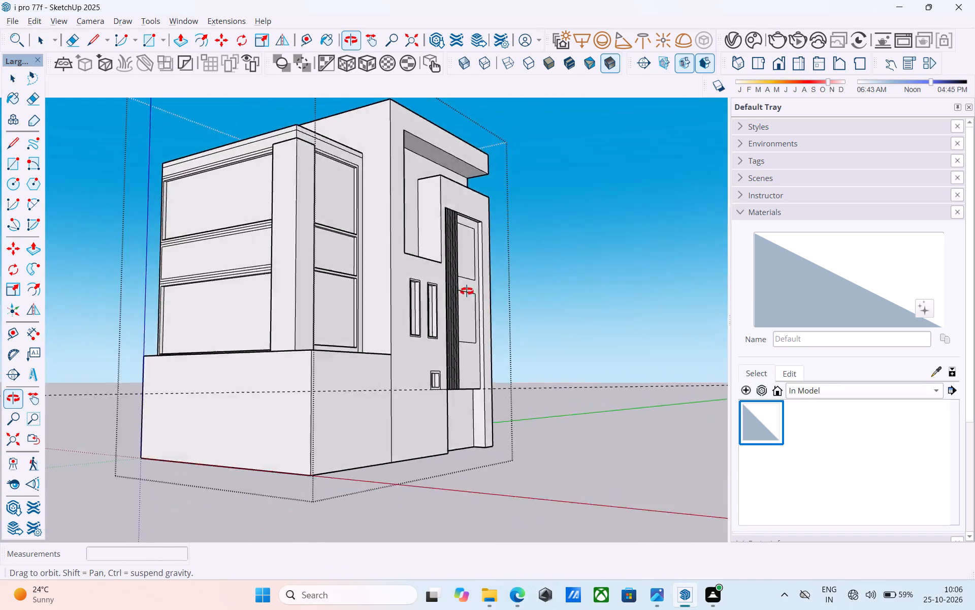
middle_drag(467, 291, 524, 179)
middle_drag(438, 356, 474, 379)
middle_drag(459, 386, 480, 328)
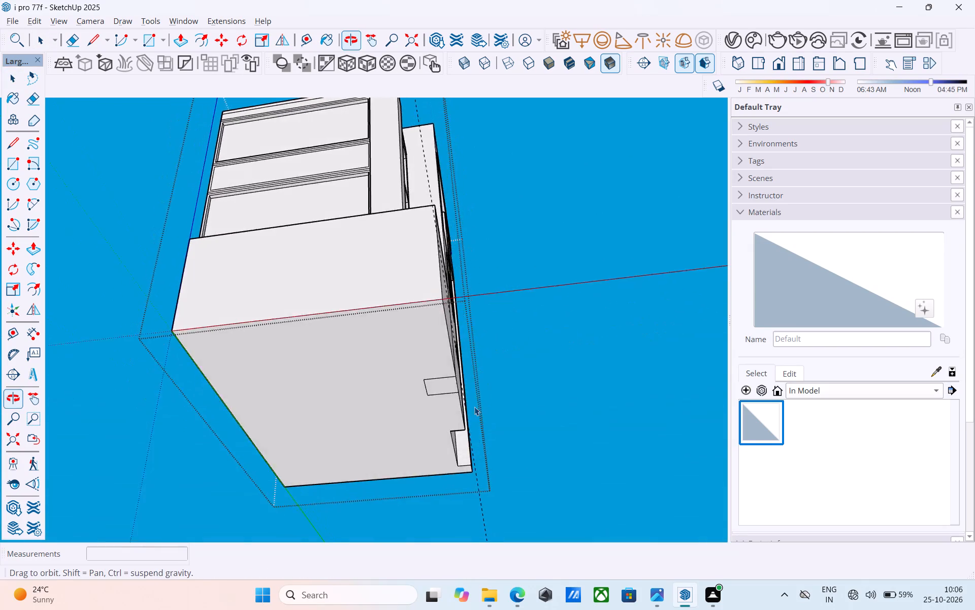
scroll(469, 412, up, 6)
scroll(364, 415, down, 6)
scroll(382, 398, up, 8)
key(e)
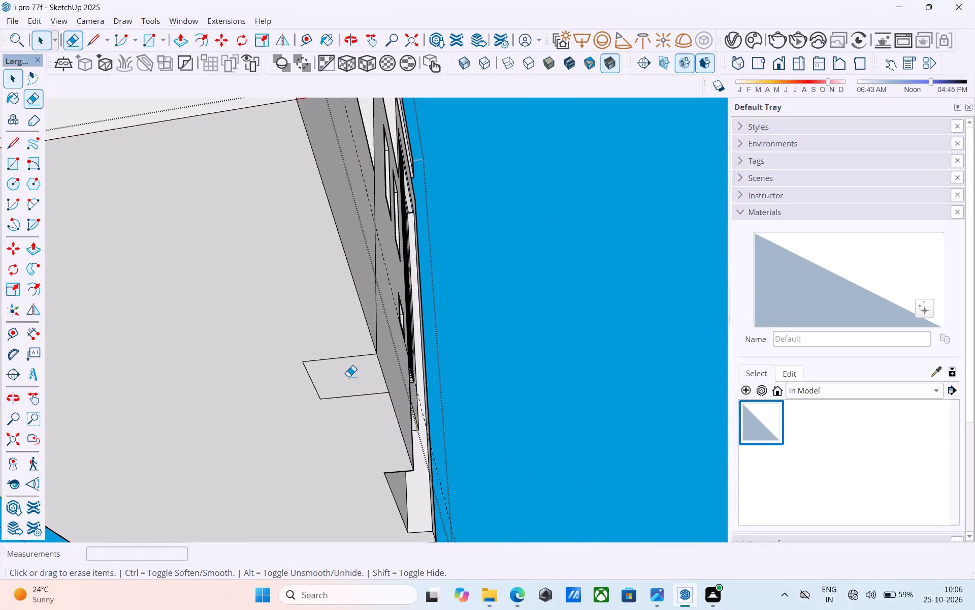
drag(346, 355, 342, 380)
drag(331, 380, 307, 386)
drag(319, 387, 324, 399)
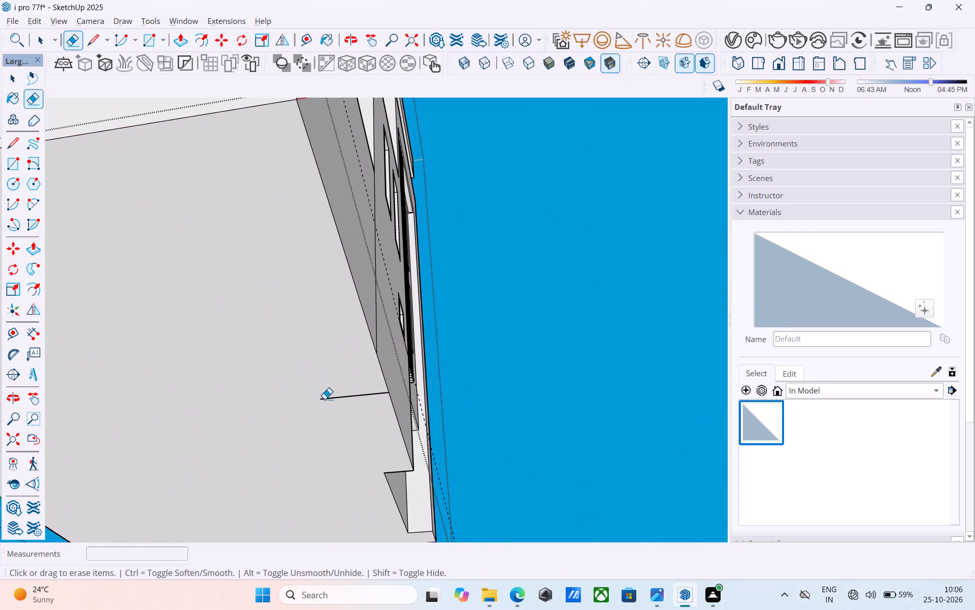
drag(324, 399, 327, 404)
Erase the vertical seam on the lower front wall, below the inner corner of the window bay.
scroll(328, 404, down, 9)
scroll(335, 400, up, 1)
scroll(336, 399, down, 3)
scroll(499, 325, up, 1)
scroll(500, 324, down, 4)
middle_drag(500, 333, 270, 517)
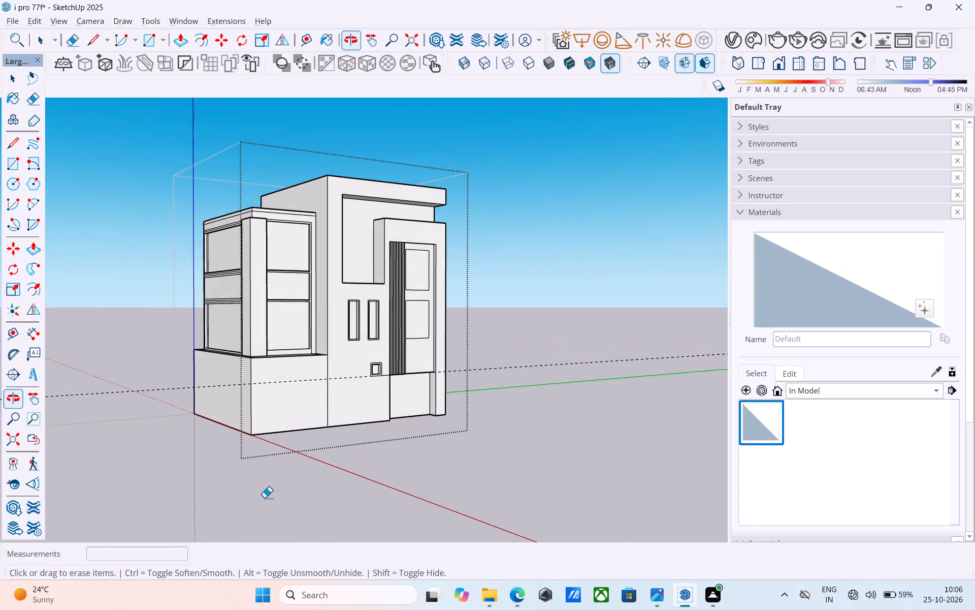
scroll(299, 420, up, 6)
middle_drag(347, 369, 363, 431)
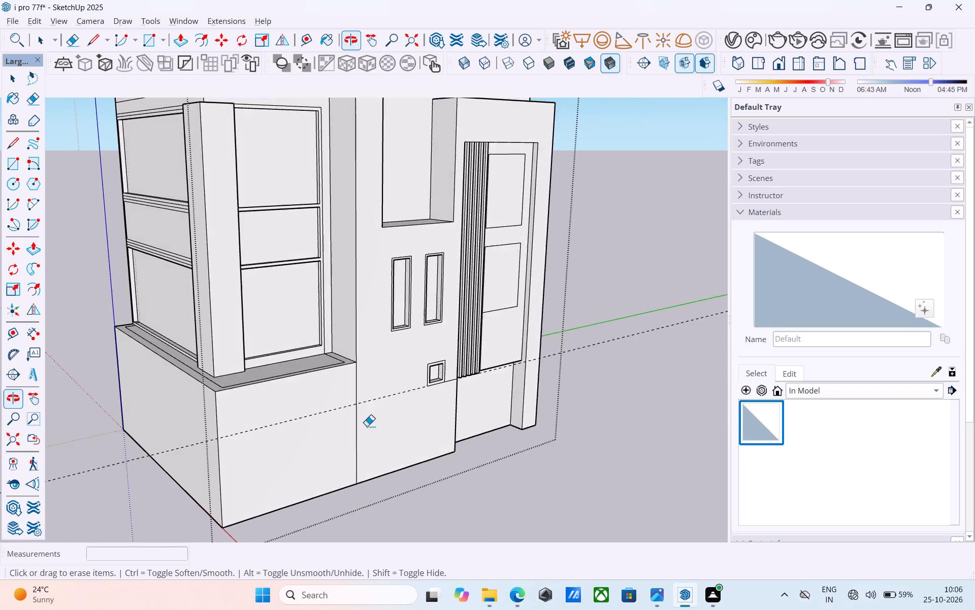
scroll(371, 413, down, 5)
middle_drag(369, 414, 374, 444)
scroll(374, 444, up, 10)
drag(359, 427, 348, 419)
click(348, 419)
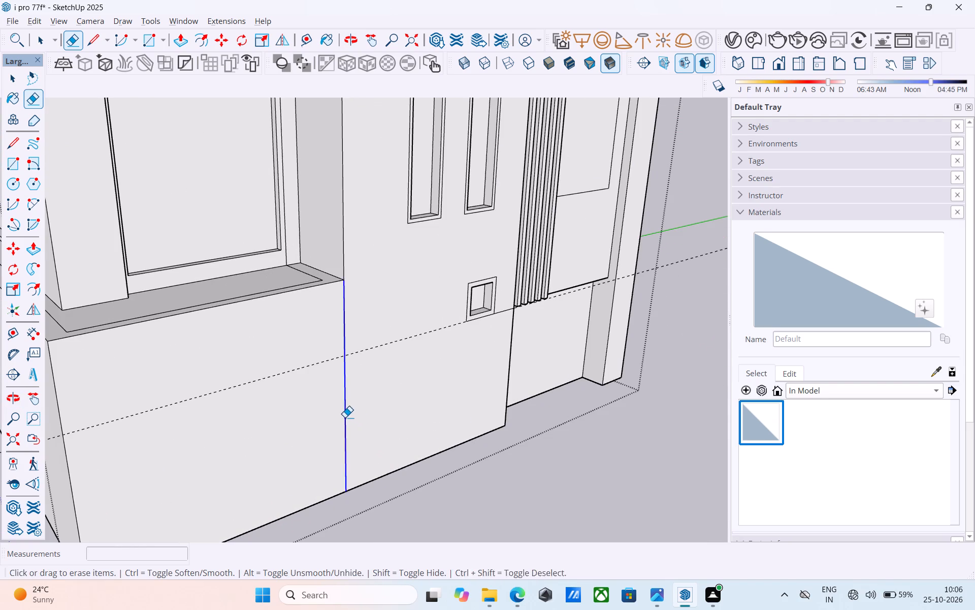
Pull the frame face under the roof slab on the narrow-window side out 6", flush with the corner pillar.
scroll(346, 413, down, 13)
middle_drag(299, 424, 411, 399)
scroll(449, 379, down, 5)
middle_drag(355, 385, 644, 376)
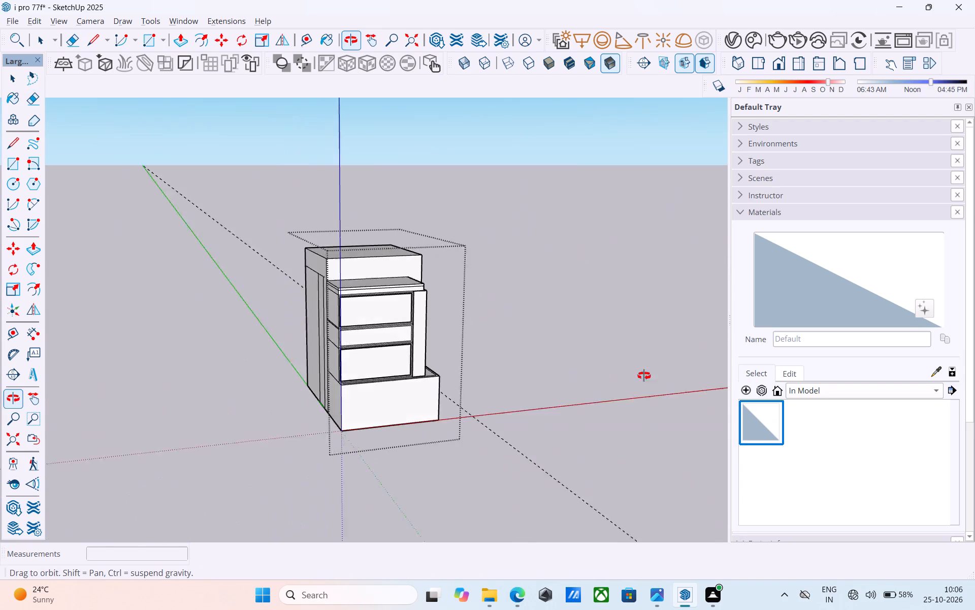
middle_drag(644, 376, 655, 375)
middle_drag(365, 382, 0, 359)
scroll(227, 320, up, 5)
middle_drag(327, 294, 311, 291)
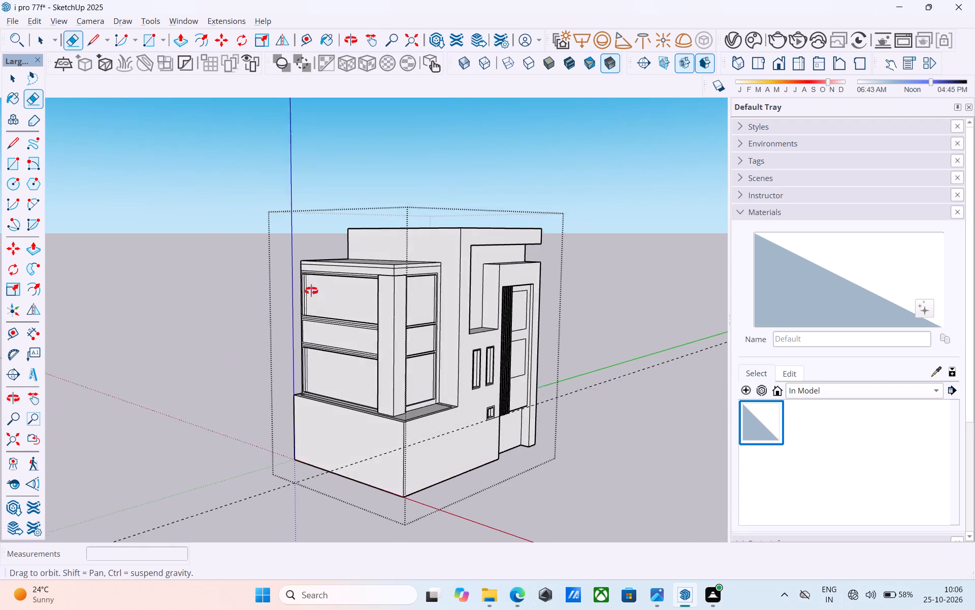
middle_drag(311, 291, 242, 276)
scroll(276, 283, up, 1)
scroll(404, 250, up, 9)
middle_drag(331, 279, 308, 281)
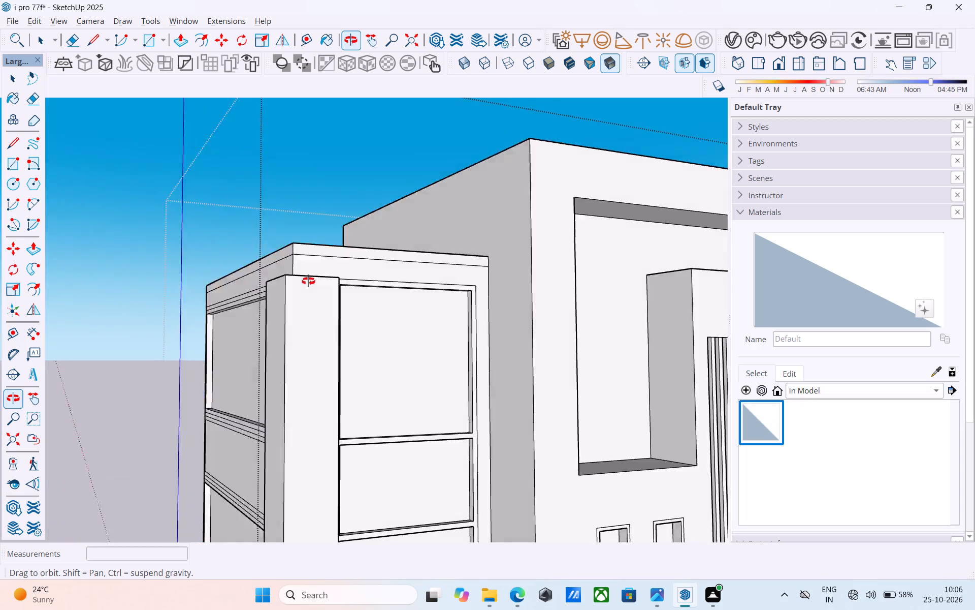
middle_drag(308, 281, 286, 376)
scroll(286, 376, up, 9)
scroll(300, 297, up, 3)
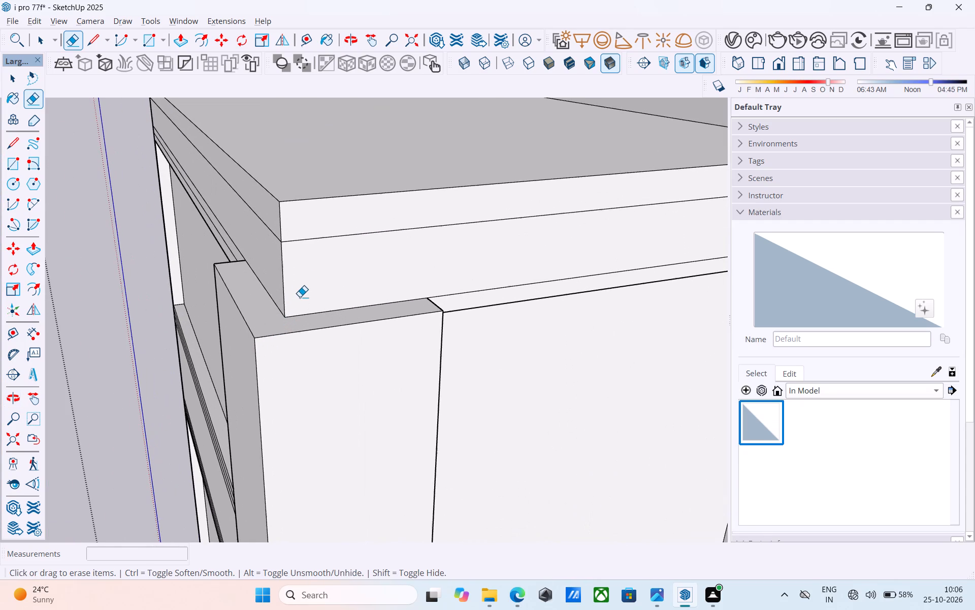
click(300, 294)
key(space)
click(300, 293)
key(p)
click(300, 293)
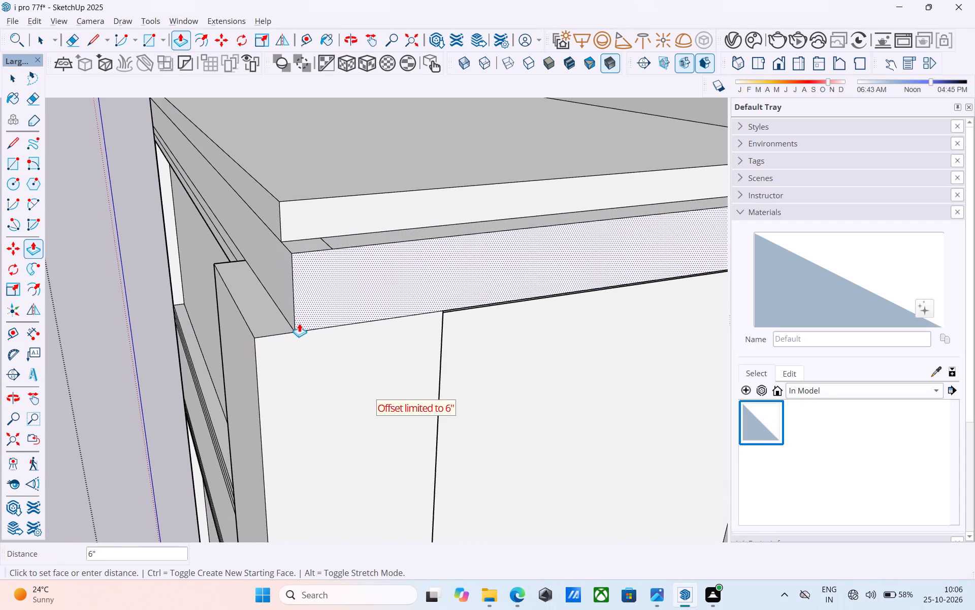
click(299, 328)
Pull the roof slab's edge on the wide-window side outward to line up with the corner pillar's face.
scroll(291, 323, down, 1)
middle_drag(325, 321, 371, 321)
key(space)
scroll(391, 317, down, 6)
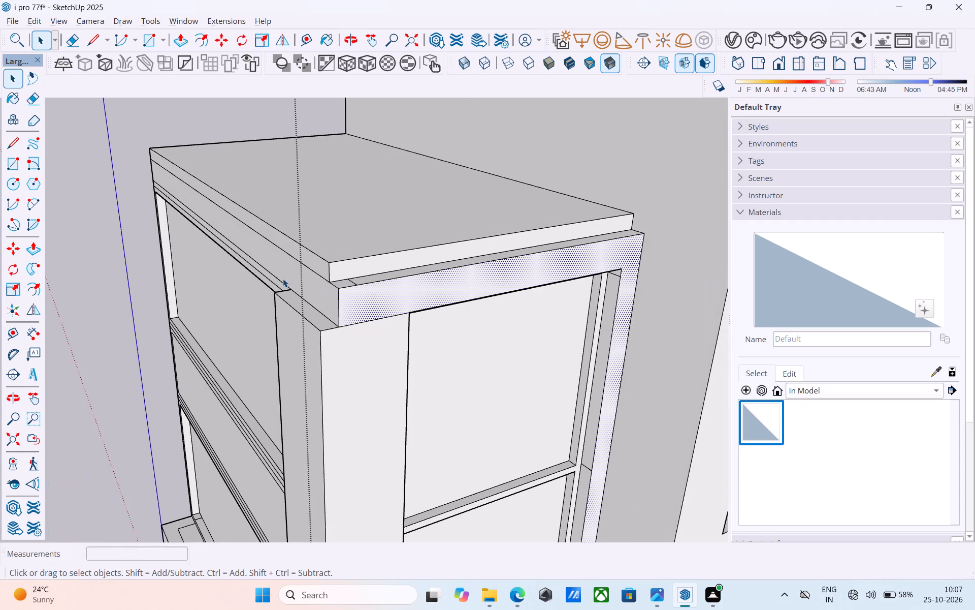
click(321, 265)
scroll(321, 265, up, 1)
key(p)
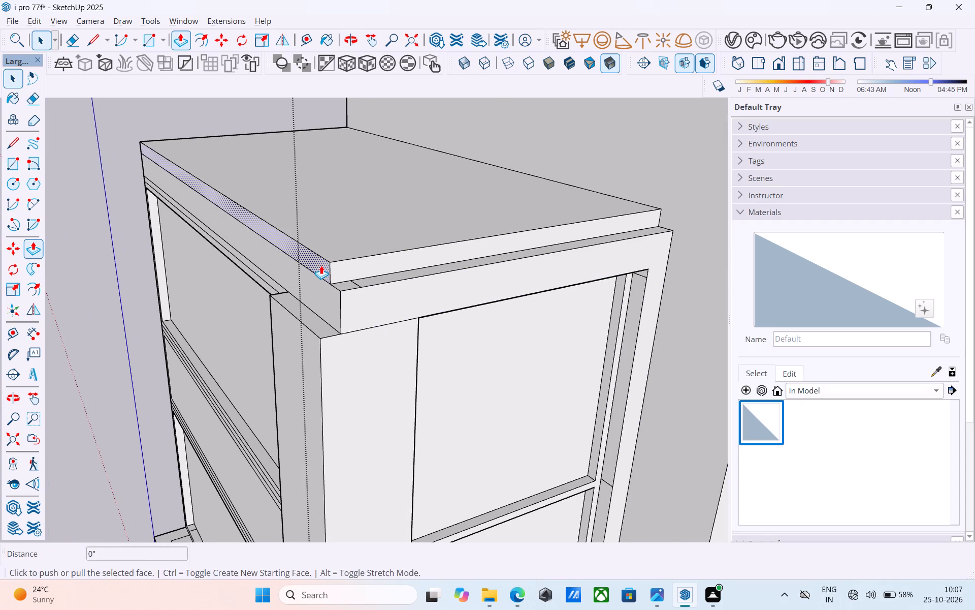
click(321, 265)
click(297, 338)
Pull the band under the roof slab on the wide-window side out 6" to the pillar's outer face.
key(space)
scroll(331, 297, up, 4)
click(331, 307)
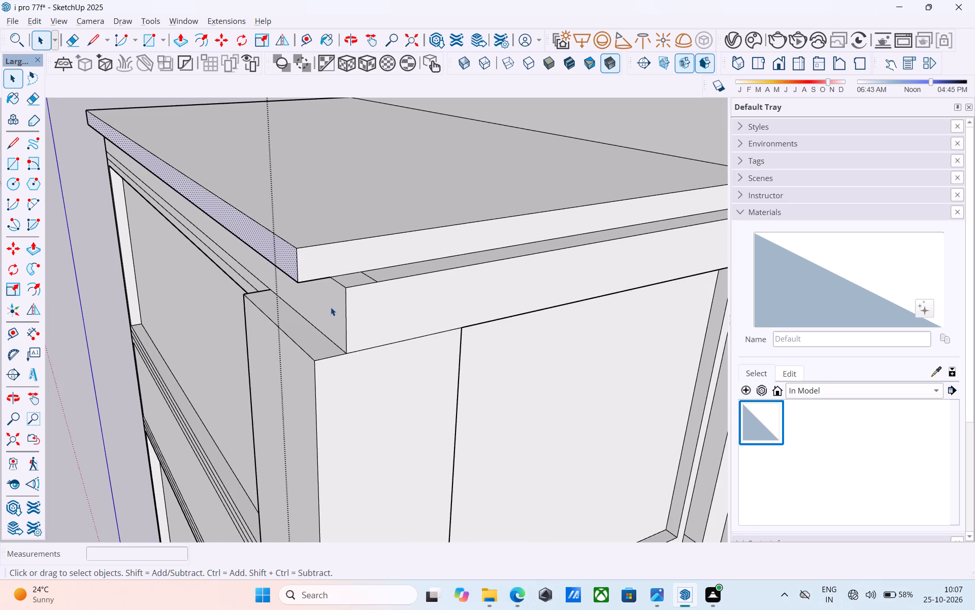
key(p)
click(331, 316)
click(306, 352)
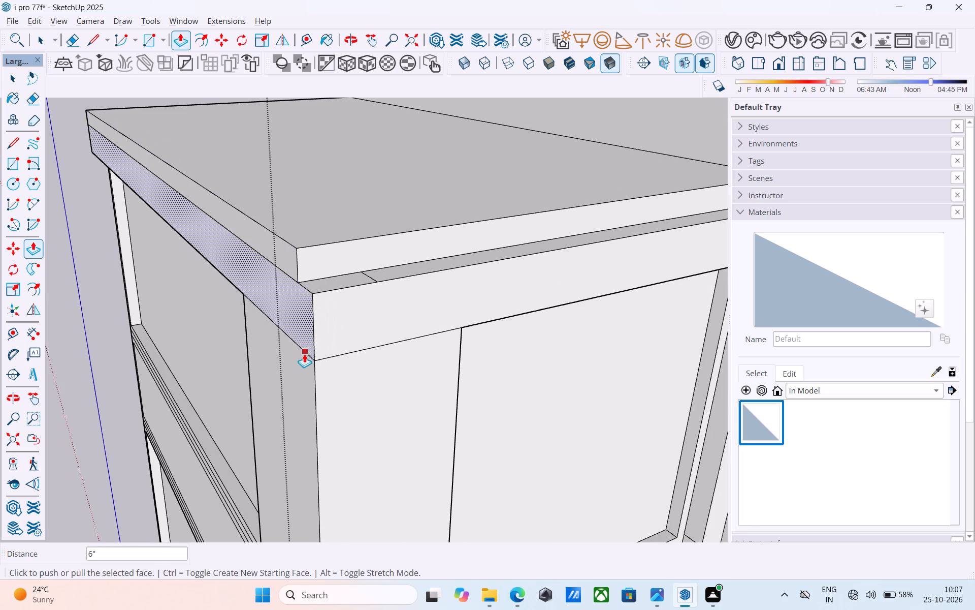
Pull the roof slab's edge on the narrow-window side out 6", flush with the band beneath it.
key(space)
click(352, 251)
key(p)
click(352, 252)
click(354, 309)
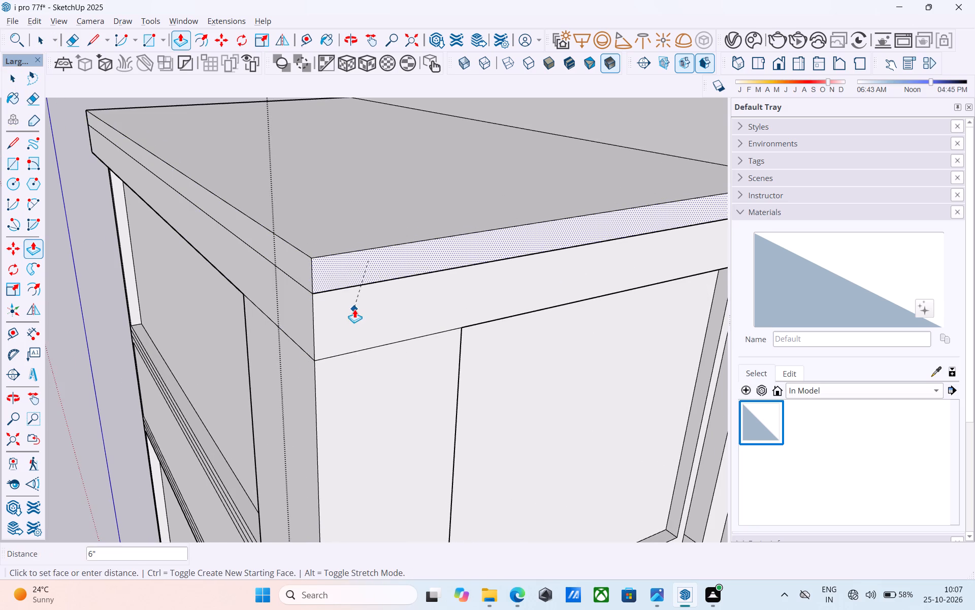
Delete the stray horizontal line between the roof band and the uppermost wide window panel.
scroll(362, 293, down, 12)
middle_drag(361, 296, 400, 215)
middle_drag(412, 250, 398, 104)
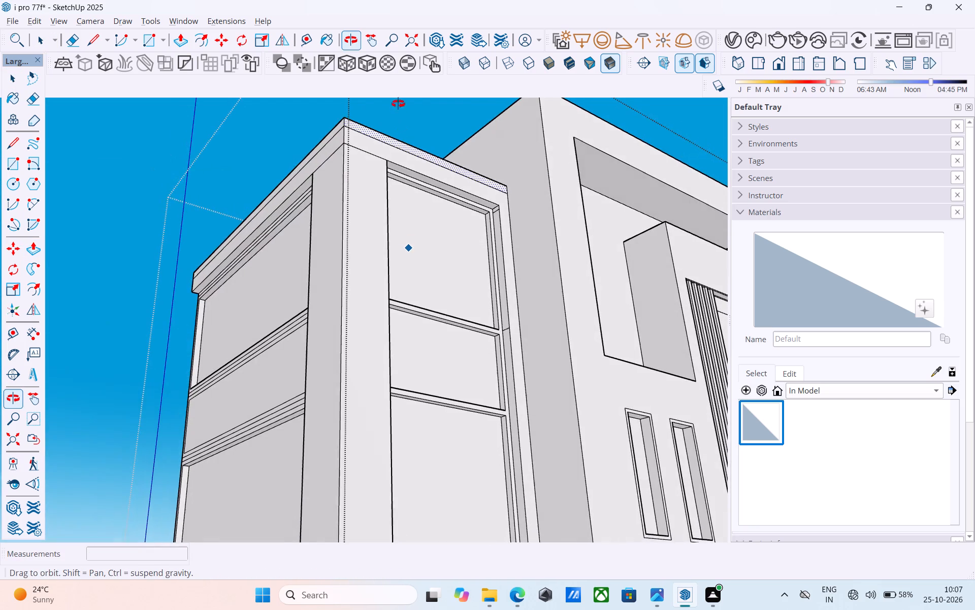
middle_drag(398, 104, 399, 103)
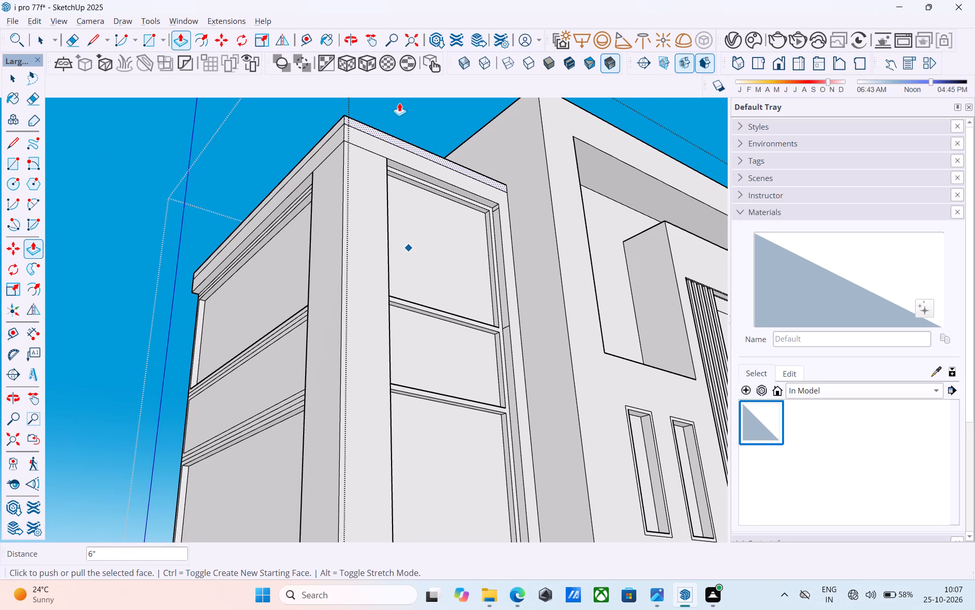
scroll(407, 133, down, 6)
middle_drag(409, 134, 428, 319)
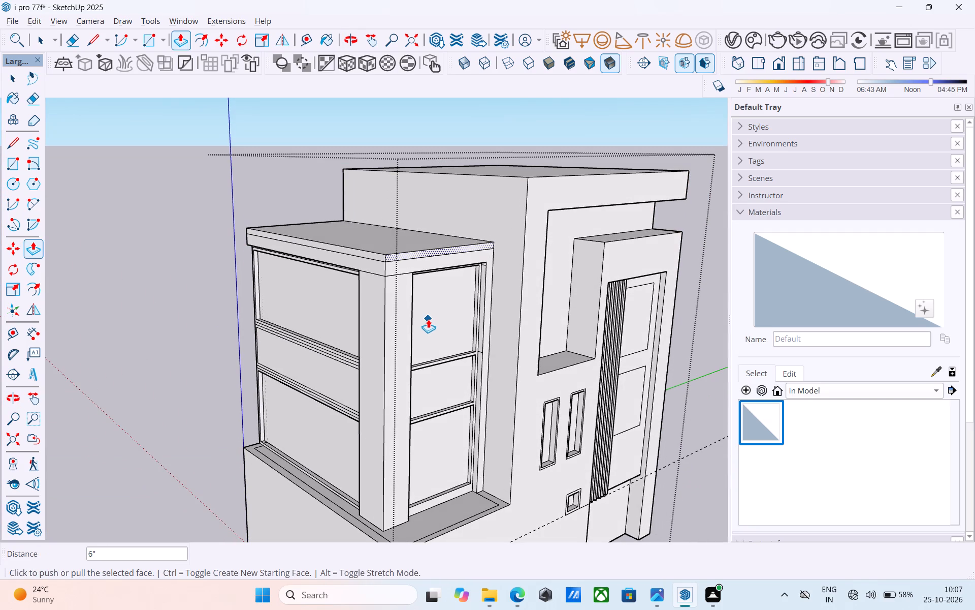
key(space)
middle_drag(416, 309, 486, 239)
scroll(442, 228, up, 4)
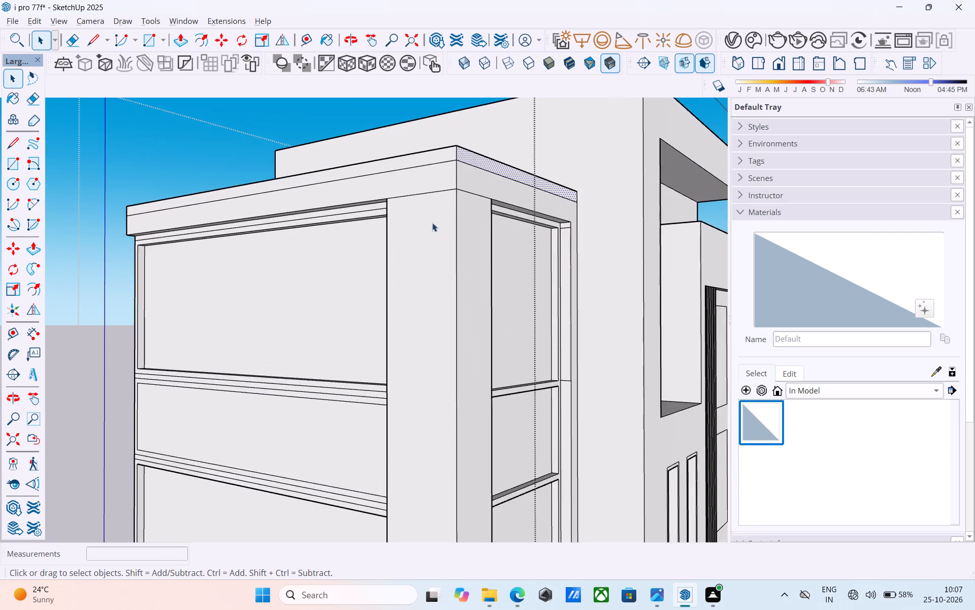
scroll(432, 223, up, 4)
middle_drag(346, 247, 613, 152)
scroll(622, 204, down, 4)
scroll(494, 221, up, 8)
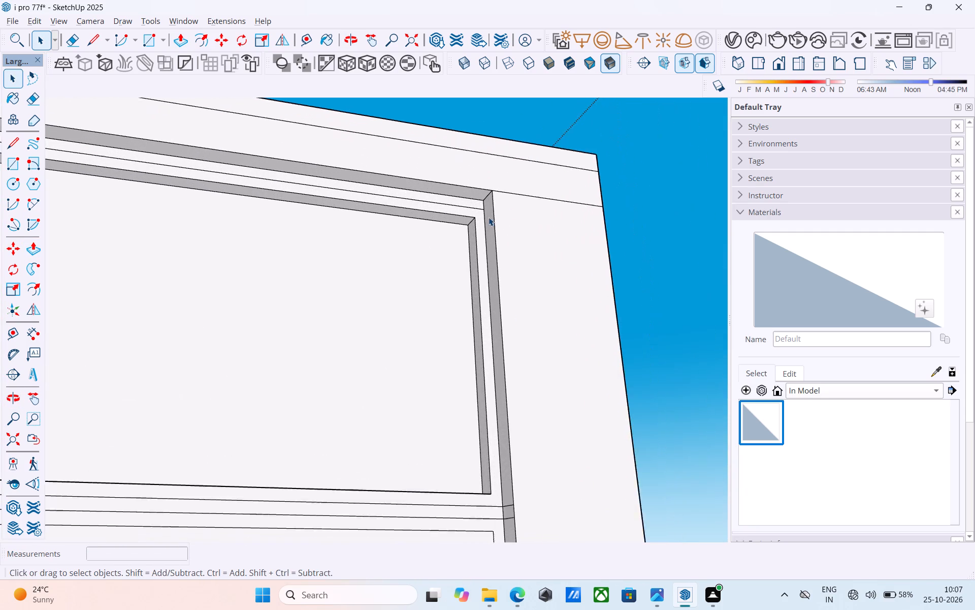
scroll(489, 217, up, 3)
click(473, 205)
key(Delete)
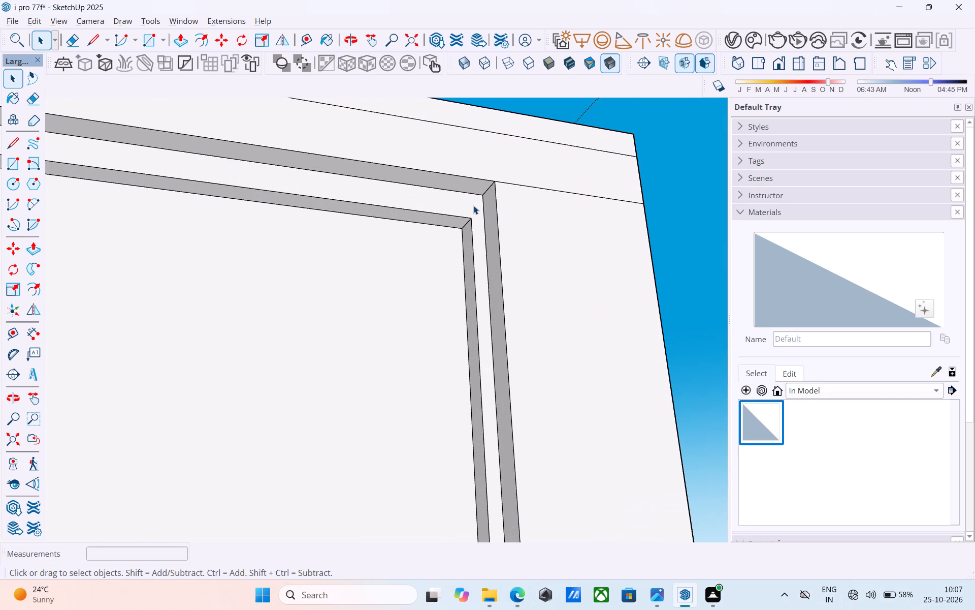
Erase the two stray lines across the frame between the uppermost and middle wide window panels.
scroll(474, 206, down, 12)
scroll(492, 341, up, 12)
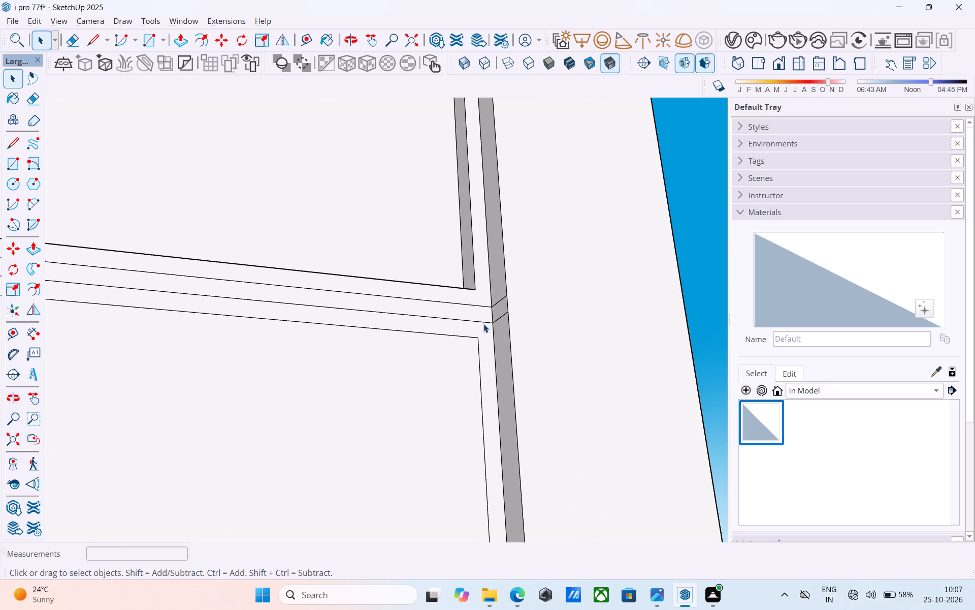
key(e)
drag(475, 304, 475, 320)
Erase the two stray lines across the frame between the middle and lowest wide window panels.
scroll(475, 246, down, 10)
scroll(481, 389, up, 9)
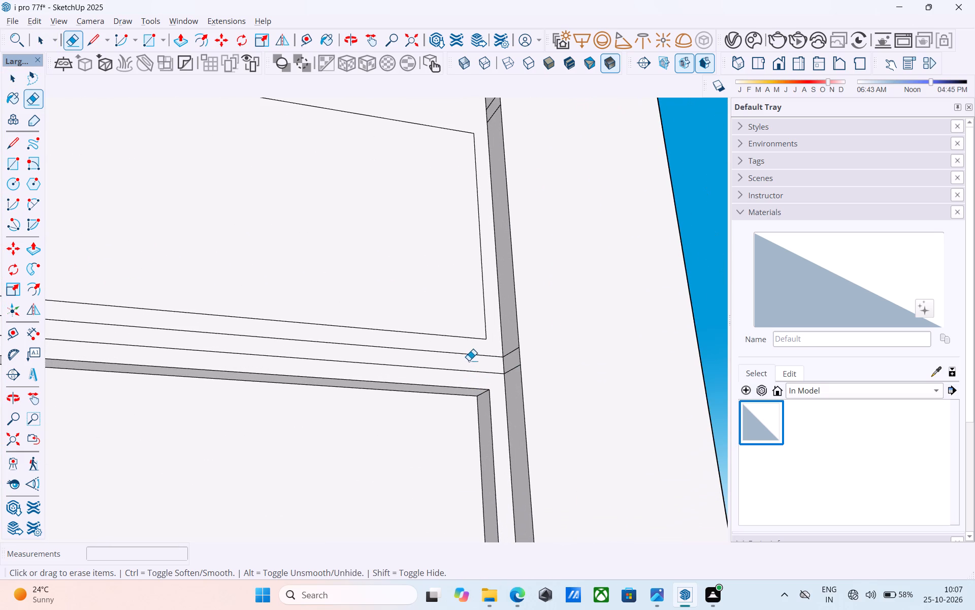
click(470, 356)
click(469, 373)
scroll(469, 357, down, 4)
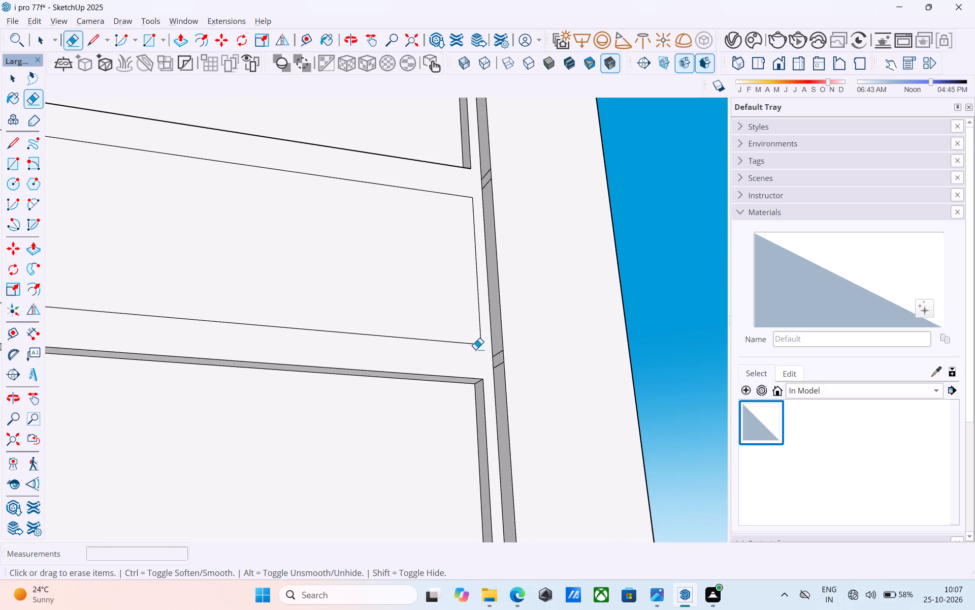
Browse the Solid Colors, Wood, Fabric and Plastic material collections for a window frame finish.
scroll(475, 349, down, 11)
scroll(532, 310, down, 6)
middle_drag(530, 345, 495, 482)
scroll(492, 472, up, 9)
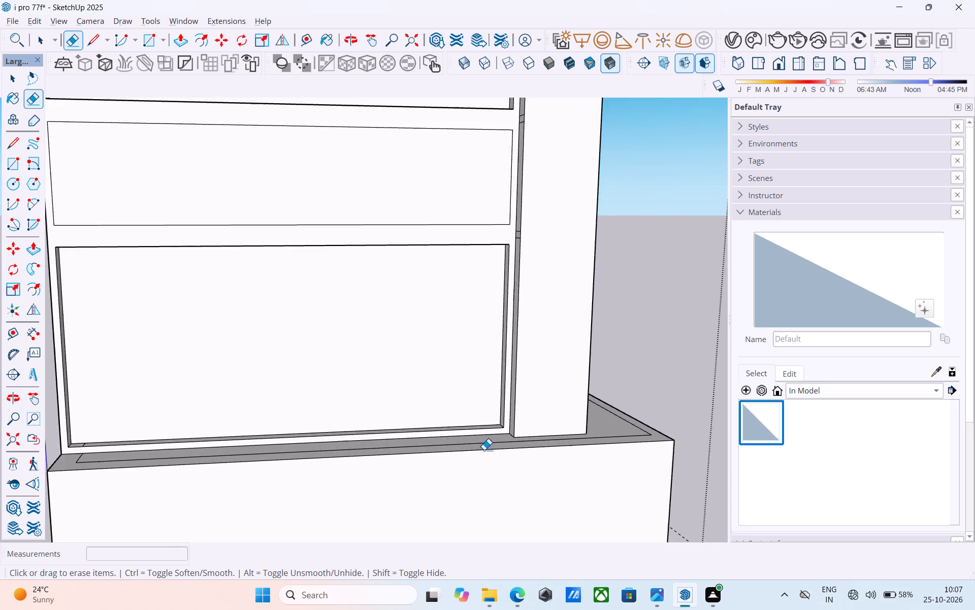
scroll(484, 450, up, 3)
scroll(483, 447, down, 10)
middle_drag(484, 439, 465, 426)
click(788, 387)
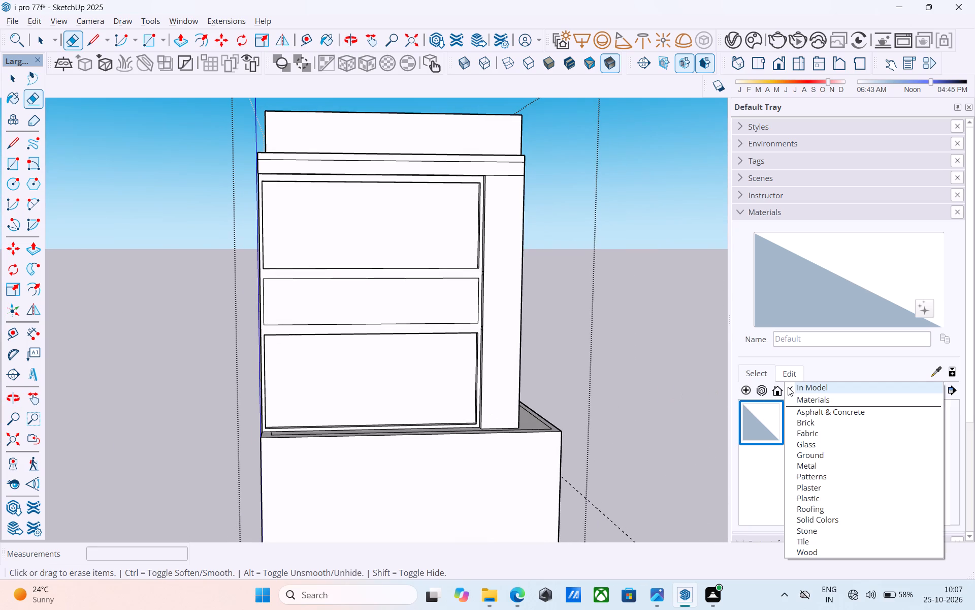
click(831, 523)
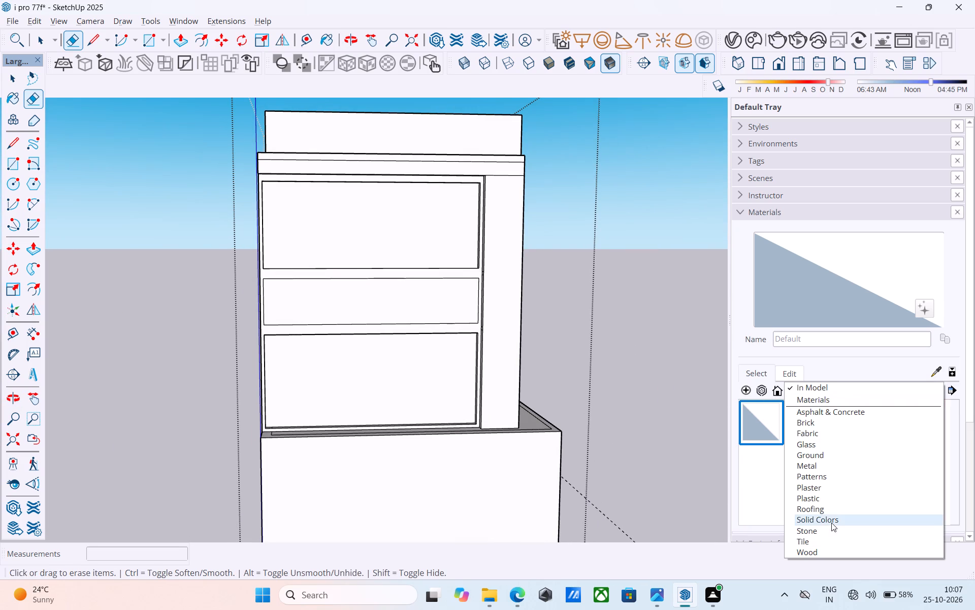
scroll(836, 482, down, 5)
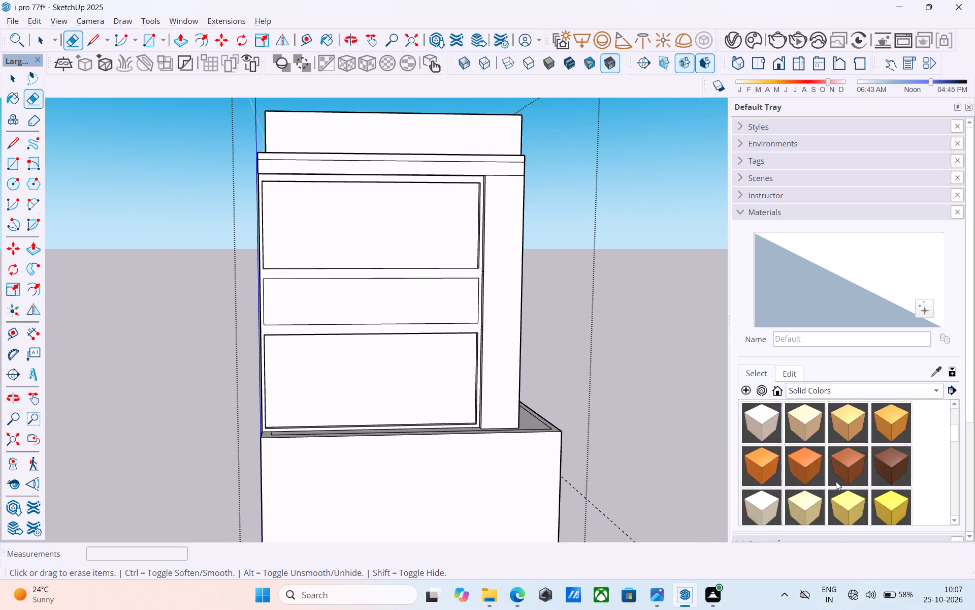
scroll(836, 481, down, 12)
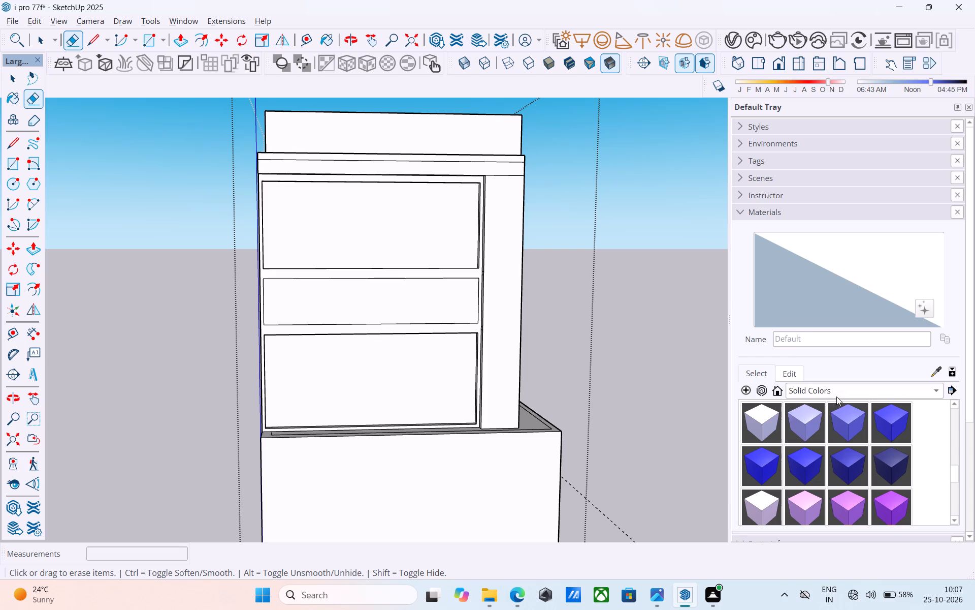
click(836, 396)
click(829, 419)
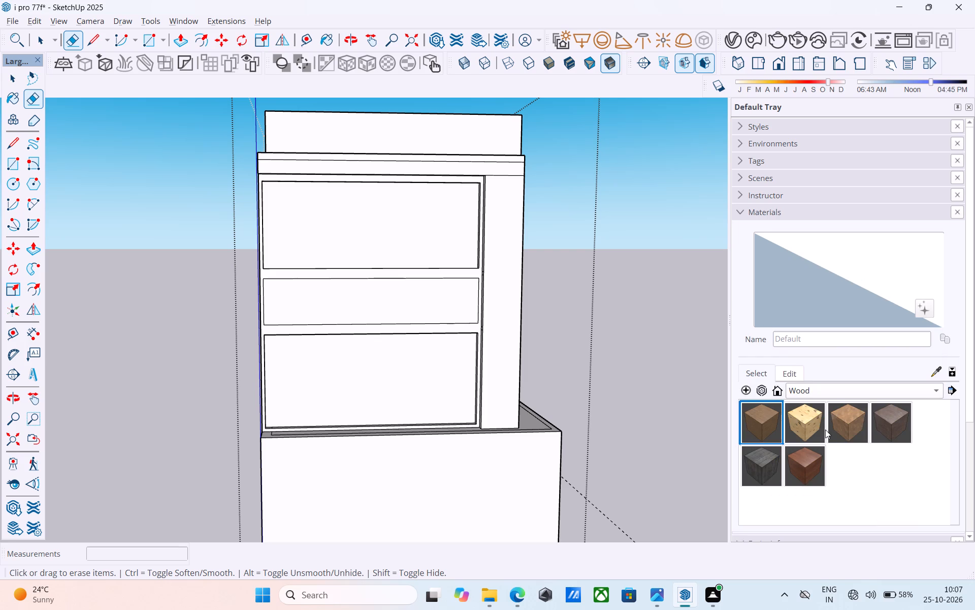
click(771, 476)
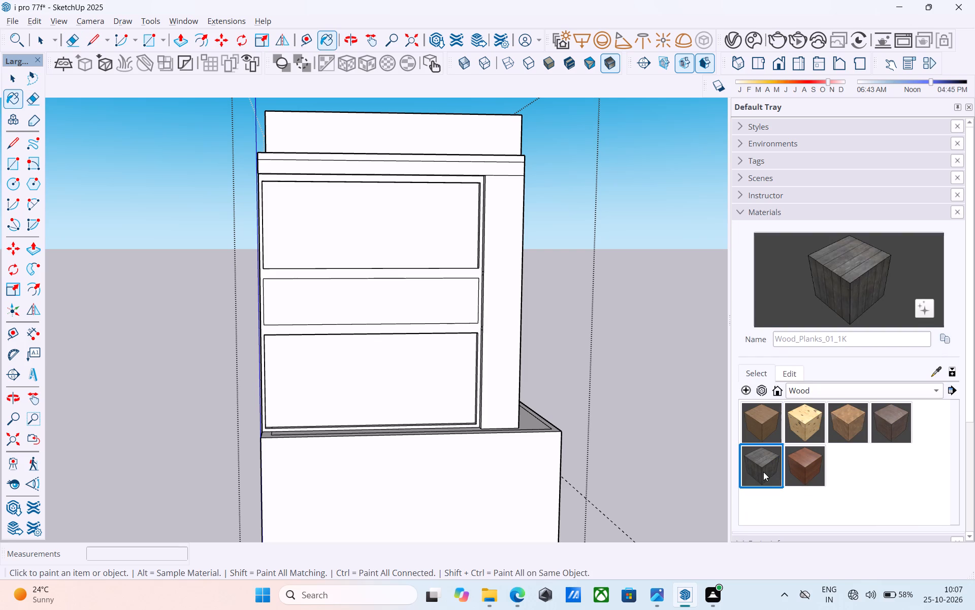
click(814, 387)
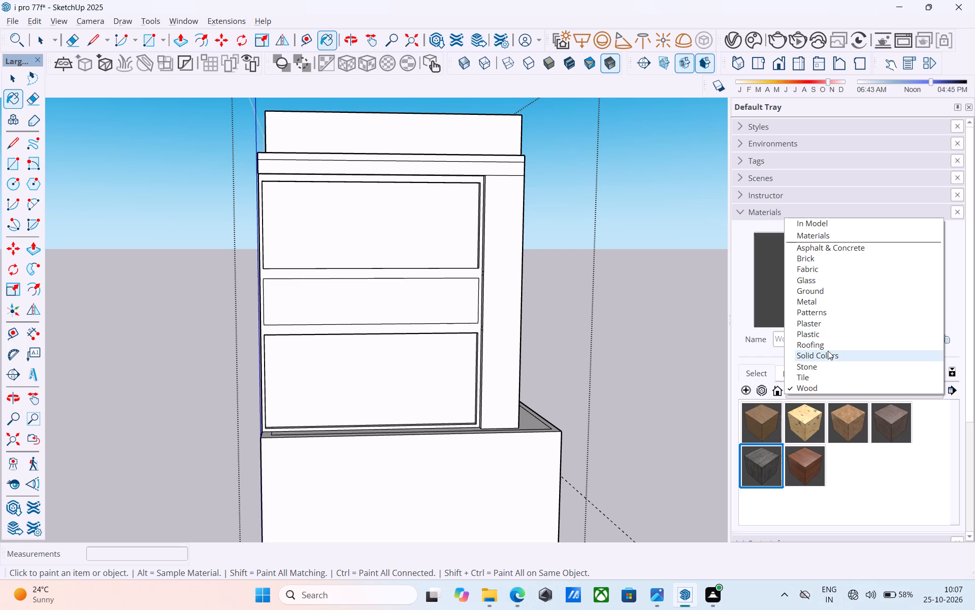
click(814, 272)
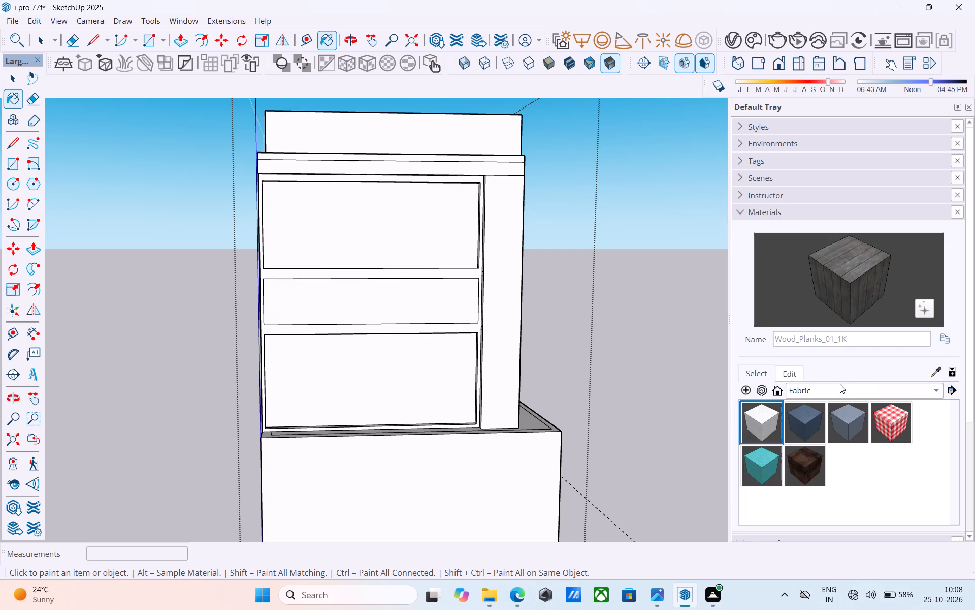
click(840, 389)
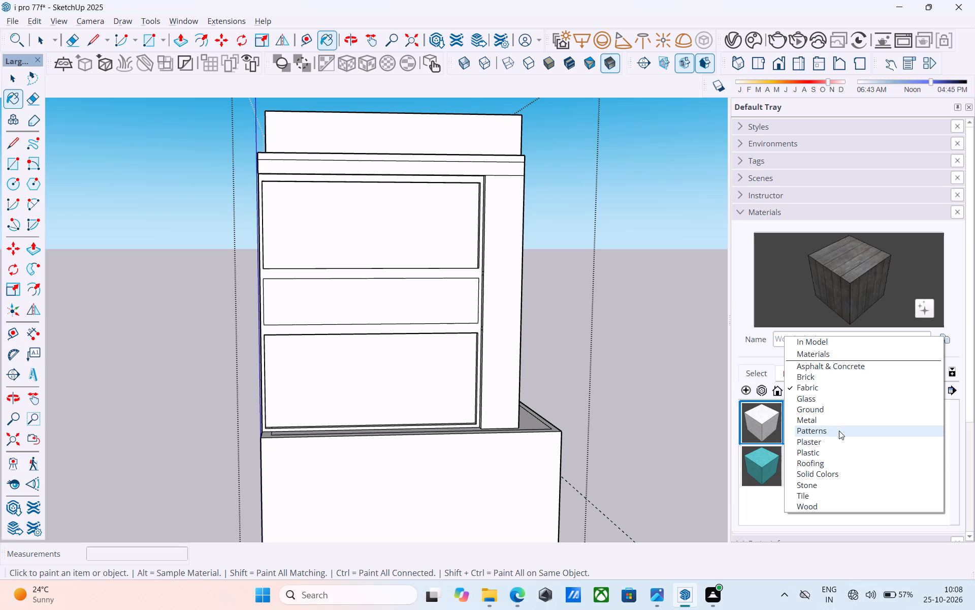
click(834, 454)
click(899, 411)
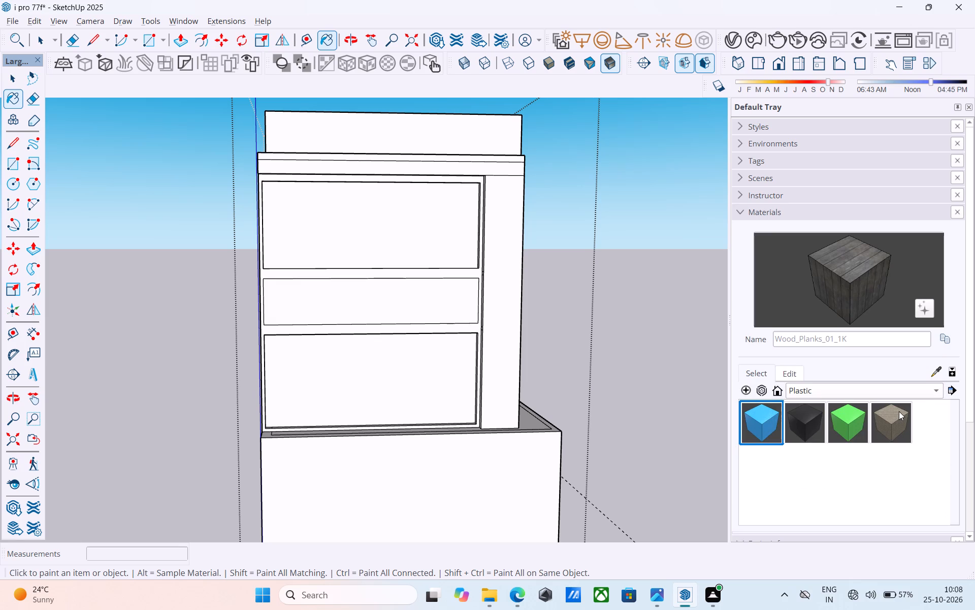
click(831, 392)
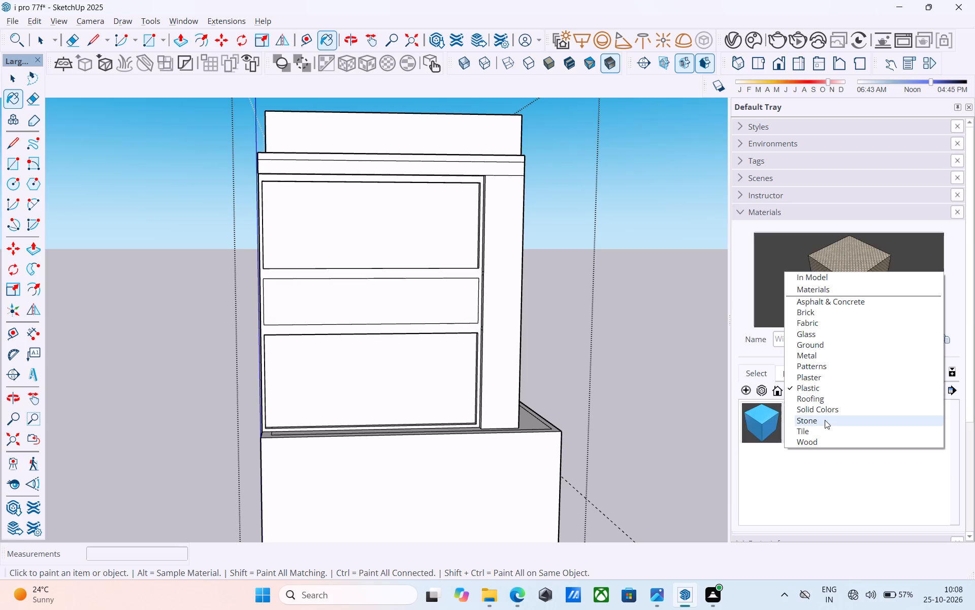
Paint the wide window's frame and crossbars with the solid colour M05_Graphite_Haze.
click(829, 412)
scroll(828, 444, down, 11)
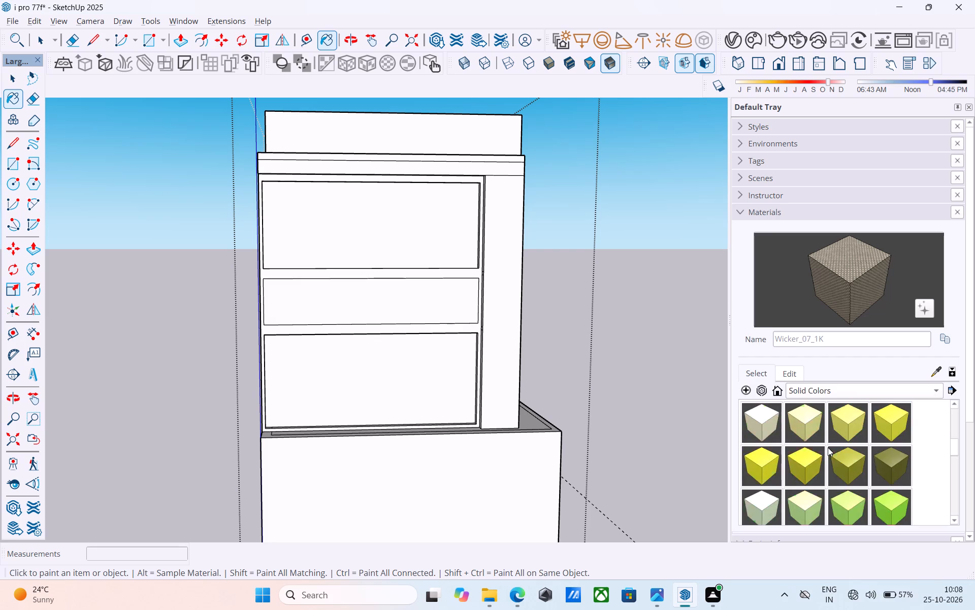
scroll(828, 447, down, 16)
scroll(825, 453, up, 2)
click(809, 468)
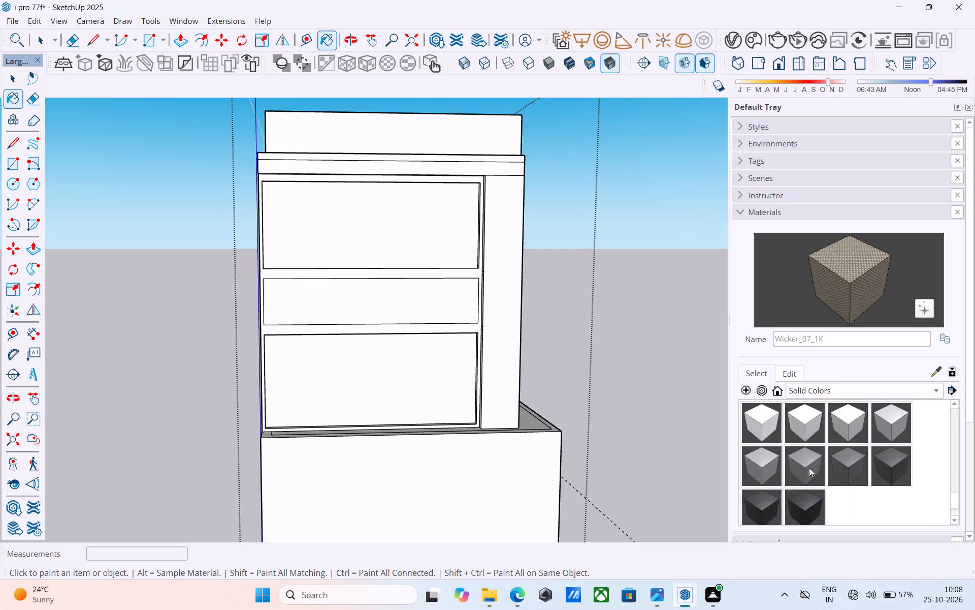
scroll(371, 265, up, 10)
click(371, 285)
Paint the narrow window's frame and crossbars with the same M05_Graphite_Haze material.
scroll(404, 306, down, 8)
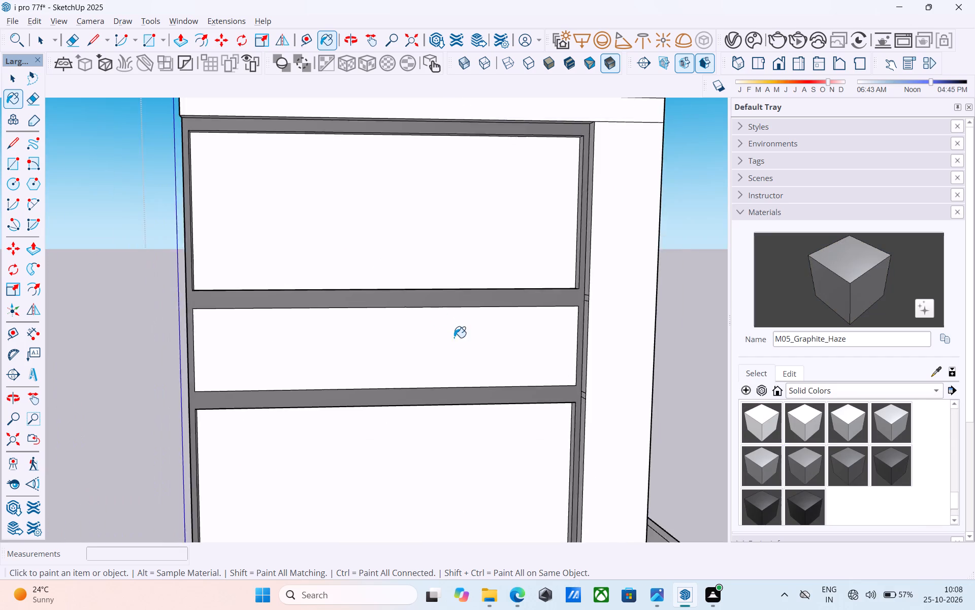
scroll(454, 338, down, 2)
middle_drag(456, 340, 183, 319)
scroll(482, 307, down, 5)
middle_drag(510, 318, 409, 316)
scroll(344, 310, up, 5)
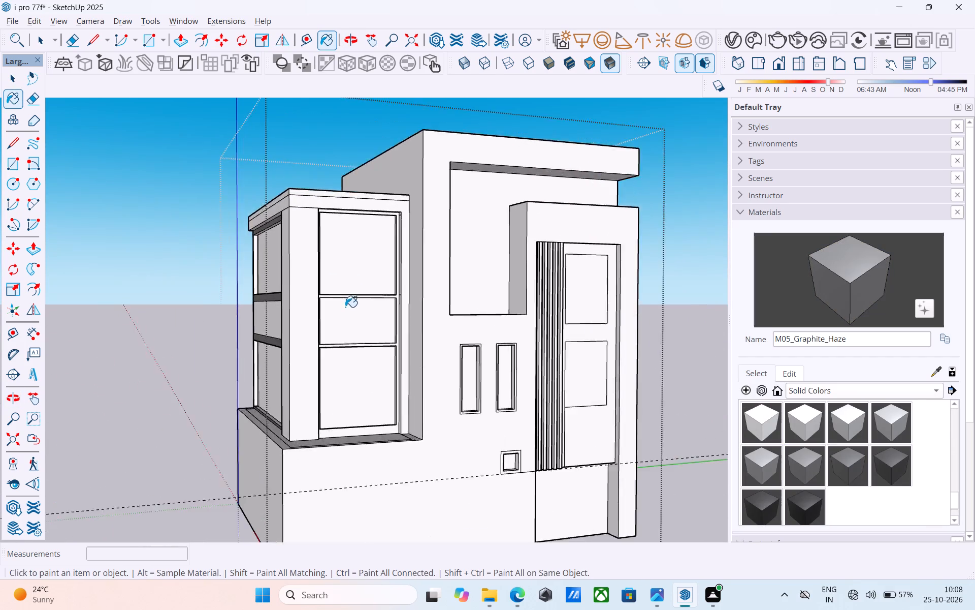
scroll(345, 307, up, 14)
click(446, 276)
Erase the stray lines across the corner pillar's reveal and the frame at the narrow window's upper crossbar.
scroll(447, 276, down, 9)
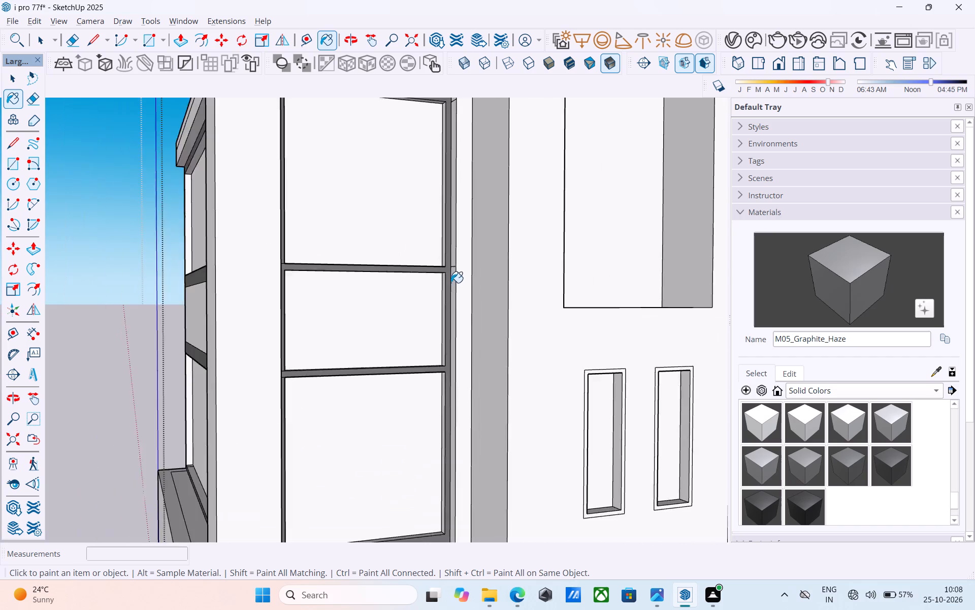
scroll(451, 283, down, 6)
middle_drag(455, 303, 535, 382)
scroll(531, 372, up, 5)
scroll(528, 366, down, 5)
middle_drag(458, 393, 255, 271)
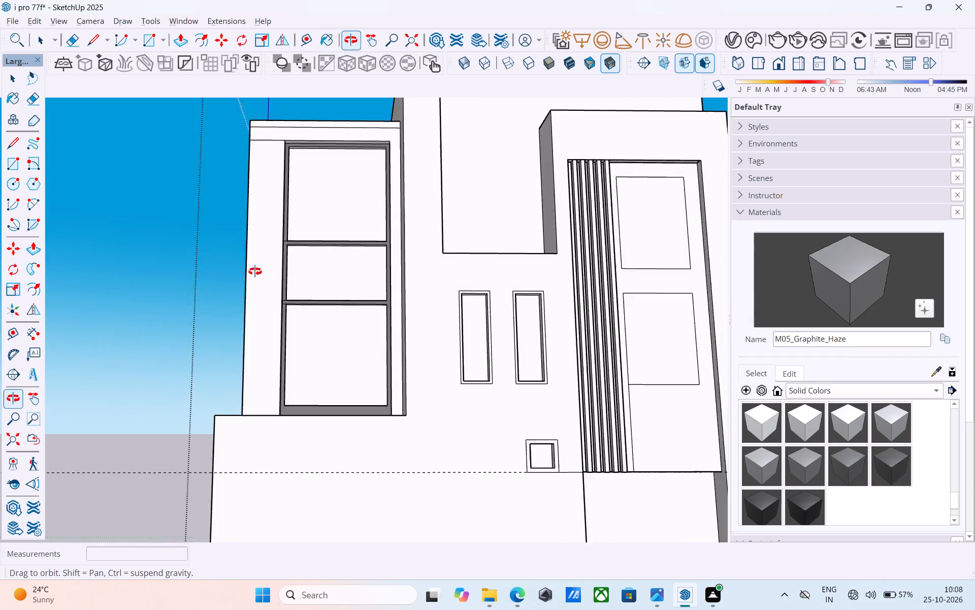
middle_drag(255, 271, 234, 278)
scroll(259, 258, up, 6)
scroll(237, 168, down, 5)
scroll(212, 206, up, 8)
middle_drag(255, 248, 174, 283)
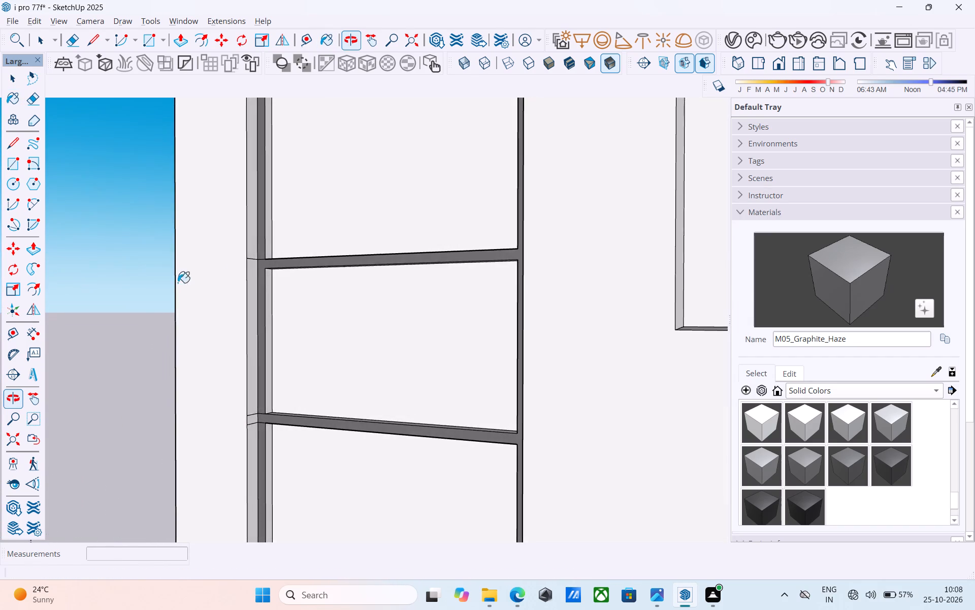
scroll(253, 274, up, 14)
key(e)
drag(238, 221, 237, 220)
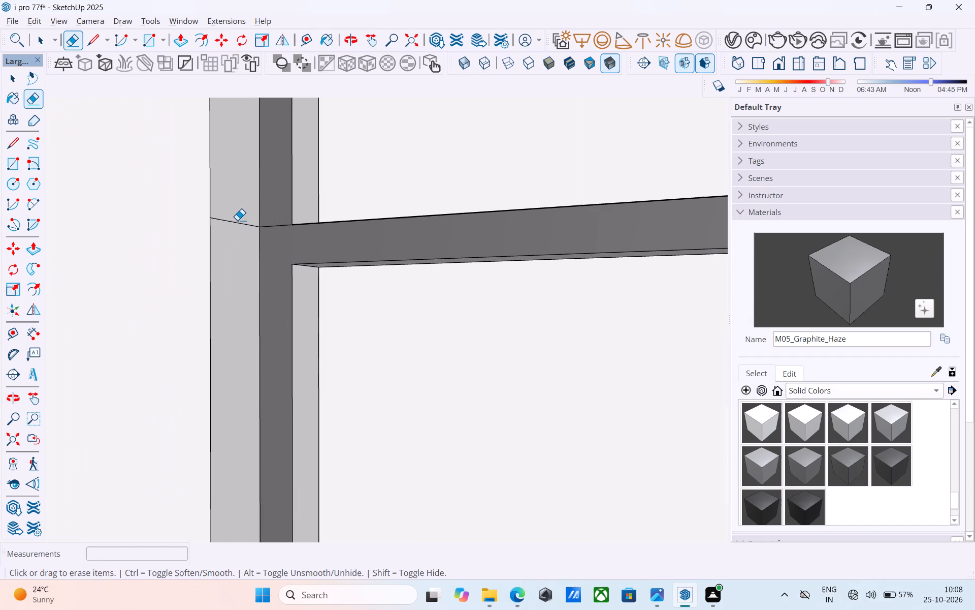
drag(237, 220, 236, 228)
drag(271, 222, 274, 232)
Erase the stray lines across the corner pillar's reveal and the frame at the narrow window's lower crossbar.
scroll(267, 226, down, 17)
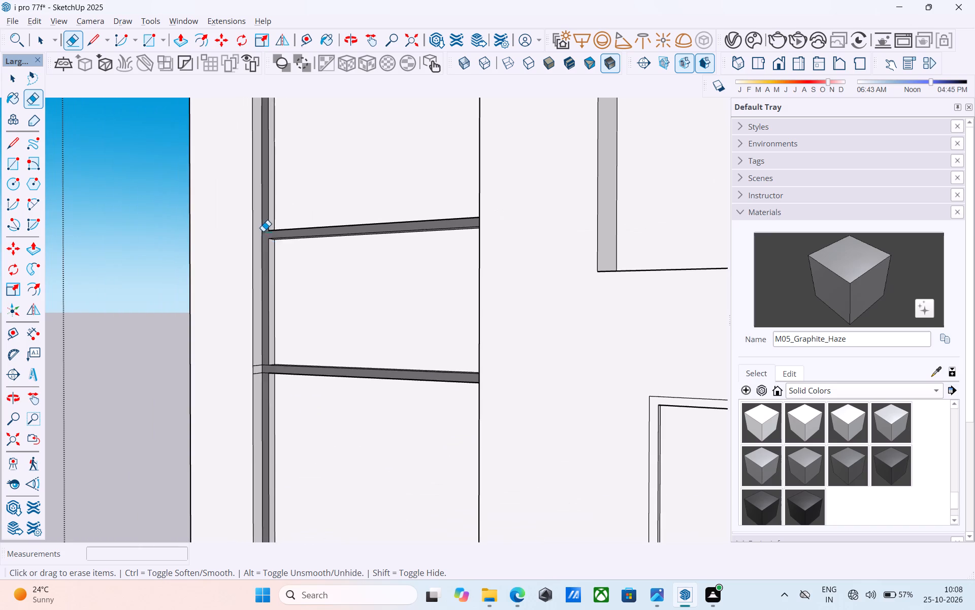
scroll(263, 350, up, 11)
drag(249, 370, 251, 391)
drag(252, 395, 256, 422)
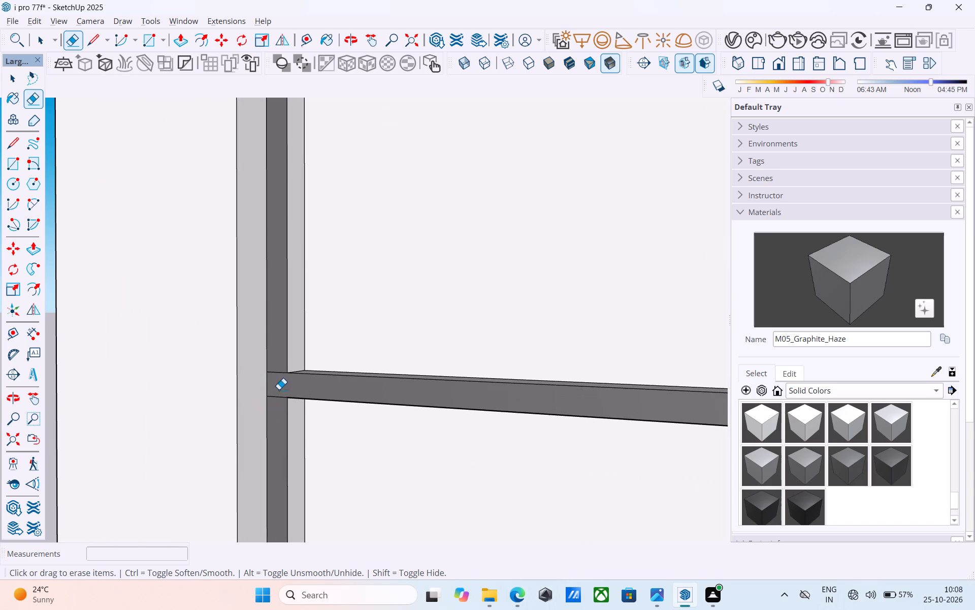
click(284, 377)
scroll(280, 374, up, 5)
drag(278, 368, 281, 382)
drag(273, 407, 273, 422)
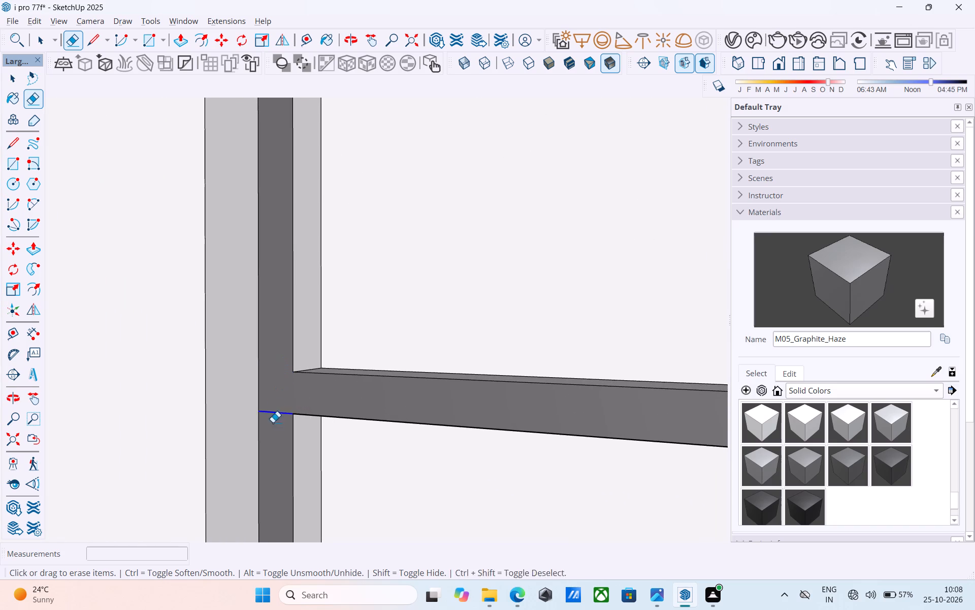
drag(273, 422, 273, 421)
Erase the stray lines at the crossbars on the narrow window's opposite reveal, nearest the main building wall.
scroll(240, 378, down, 19)
middle_drag(180, 344, 475, 376)
scroll(406, 359, up, 8)
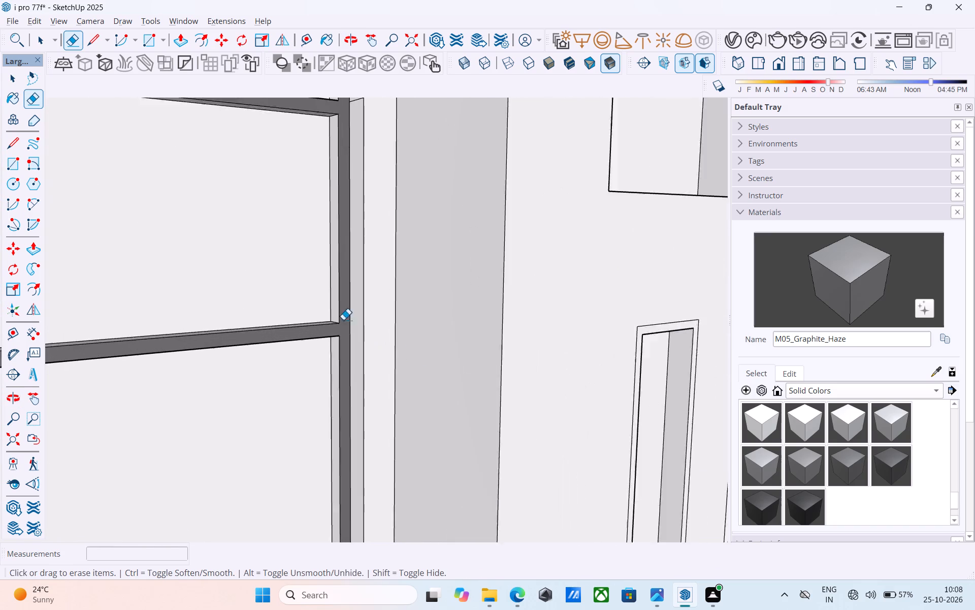
scroll(341, 281, down, 5)
middle_drag(346, 289, 362, 381)
scroll(364, 267, up, 10)
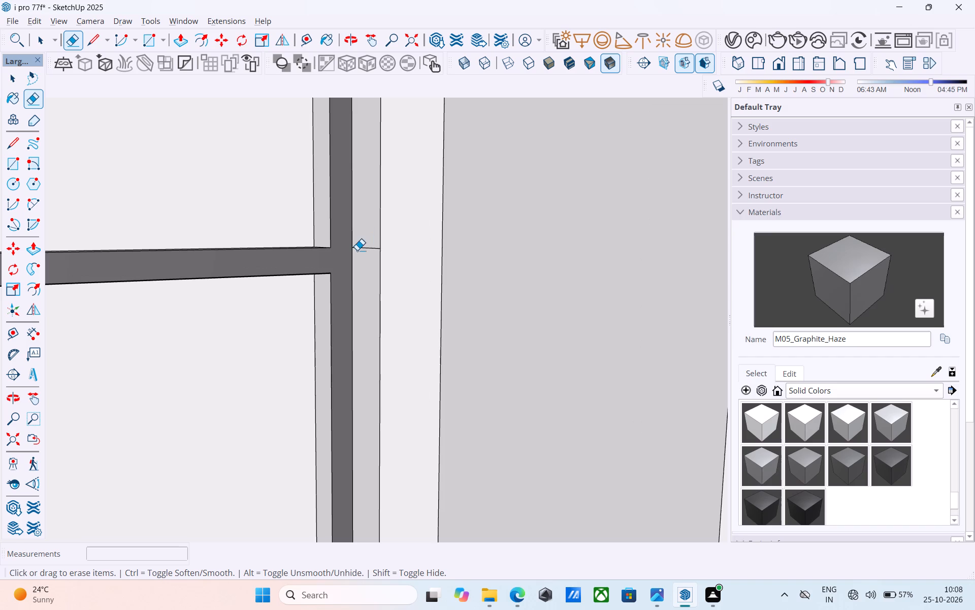
click(361, 248)
scroll(370, 238, down, 18)
scroll(372, 263, up, 1)
shift+scroll(372, 266, down, 2)
shift+middle_drag(366, 292, 368, 368)
scroll(393, 208, up, 18)
click(353, 211)
Examine the narrow window's frame corners, its sill and the surrounding facade for leftover stray lines.
scroll(360, 211, down, 4)
shift+middle_drag(350, 254, 360, 168)
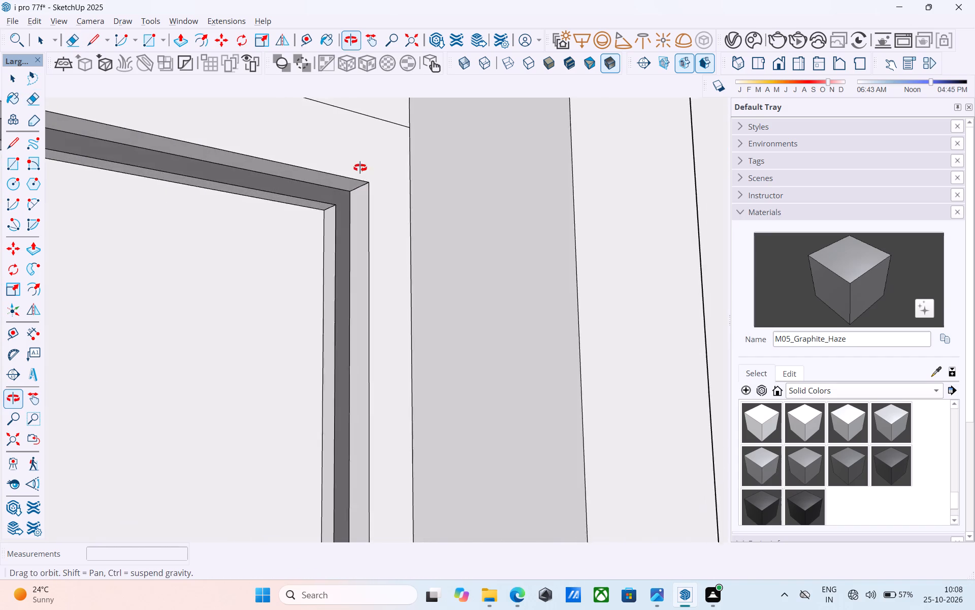
shift+middle_drag(360, 168, 365, 158)
scroll(365, 158, up, 1)
scroll(368, 156, down, 9)
shift+middle_drag(374, 235, 405, 195)
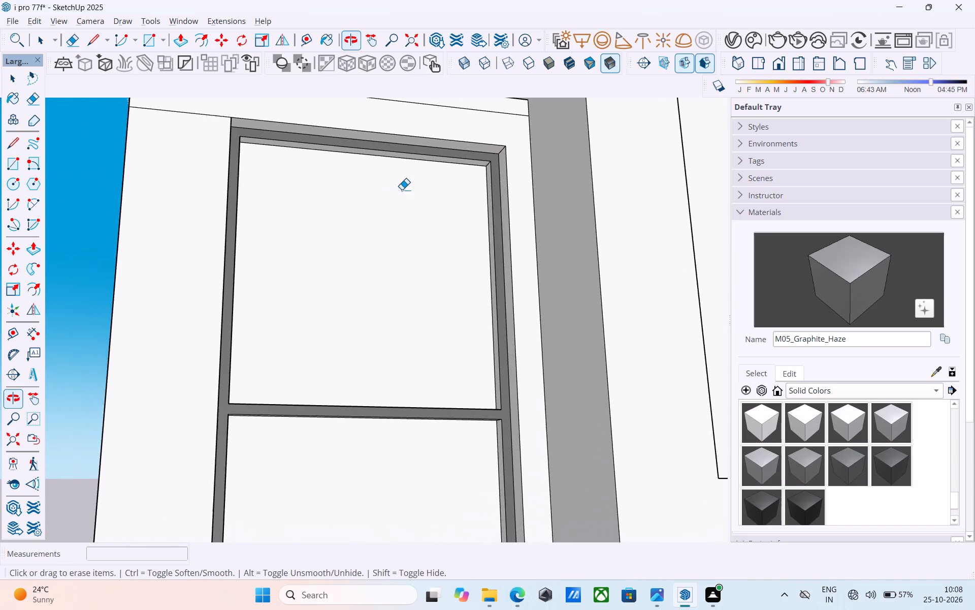
scroll(393, 183, down, 3)
scroll(393, 185, up, 1)
scroll(393, 185, down, 3)
middle_drag(404, 230, 463, 144)
scroll(438, 161, down, 4)
shift+middle_drag(395, 234, 449, 327)
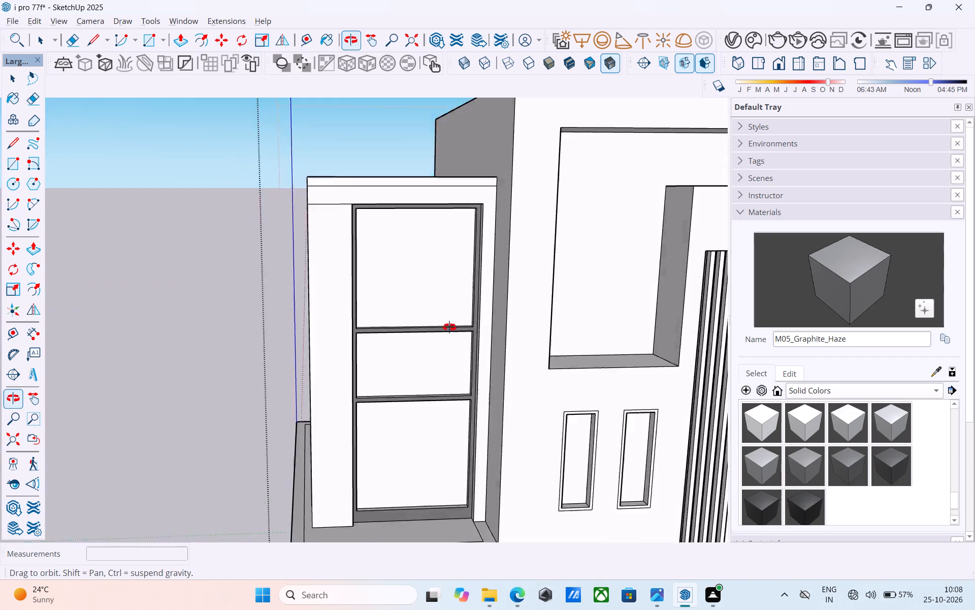
shift+middle_drag(449, 327, 362, 134)
scroll(405, 284, up, 14)
shift+scroll(420, 326, down, 3)
shift+middle_drag(431, 329, 278, 291)
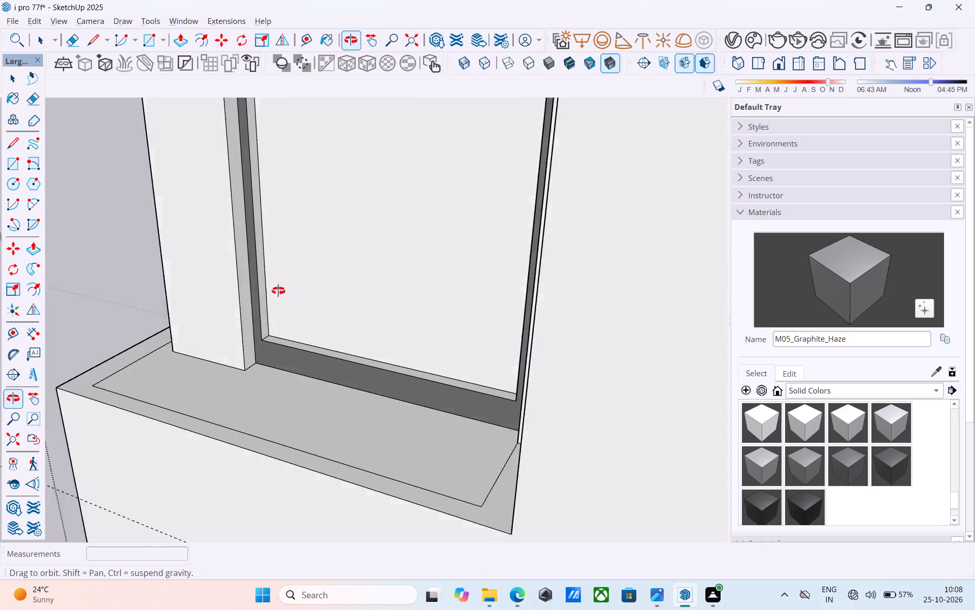
shift+middle_drag(278, 291, 272, 298)
scroll(272, 298, up, 6)
scroll(274, 297, down, 5)
shift+middle_drag(266, 308, 231, 351)
scroll(247, 319, down, 9)
shift+middle_drag(247, 302, 315, 325)
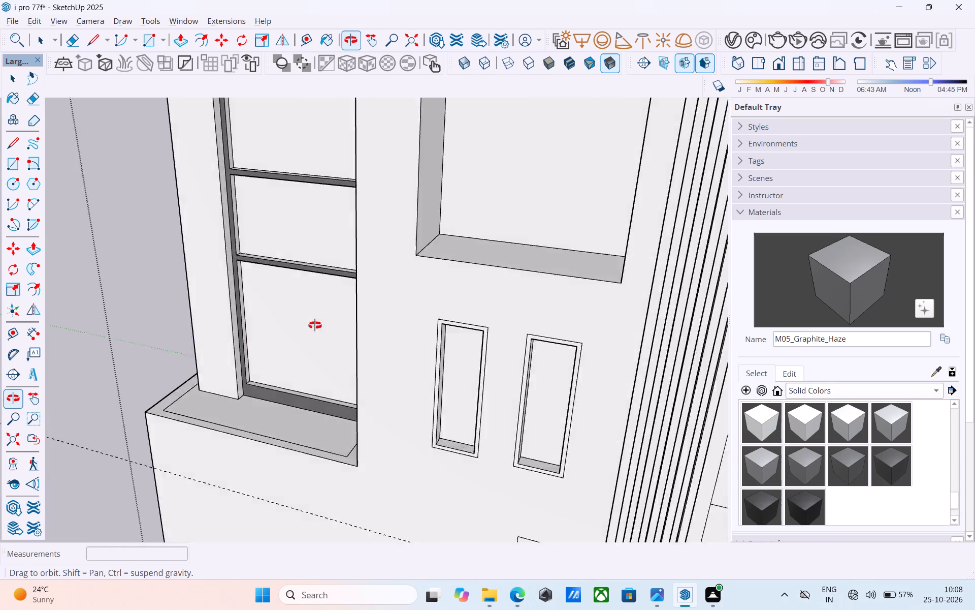
shift+middle_drag(315, 325, 411, 298)
scroll(401, 274, down, 6)
middle_drag(472, 272, 246, 209)
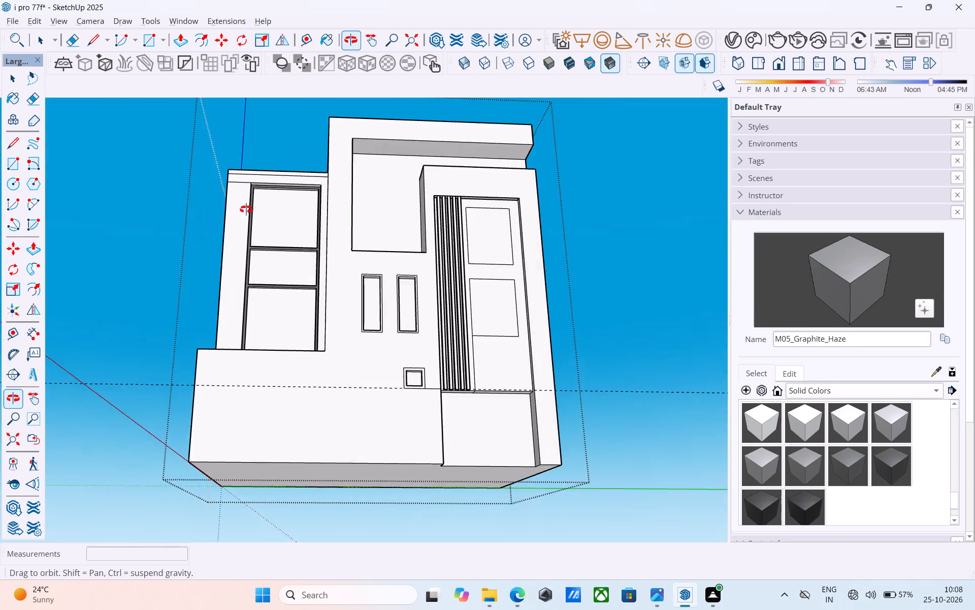
middle_drag(246, 209, 270, 221)
scroll(269, 223, up, 6)
scroll(270, 220, down, 4)
shift+middle_drag(267, 245, 394, 337)
scroll(280, 186, up, 1)
shift+scroll(382, 328, down, 1)
shift+middle_drag(353, 328, 382, 330)
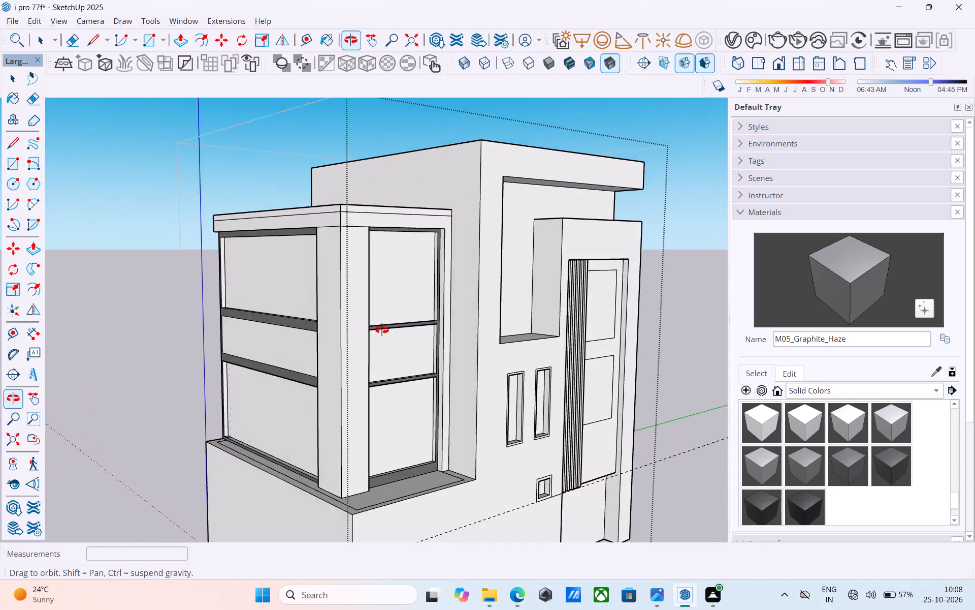
Erase the stray lines across the corner pillar's reveal at the wide window's upper crossbar.
shift+middle_drag(382, 330, 548, 318)
shift+middle_drag(464, 345, 656, 383)
scroll(656, 383, up, 1)
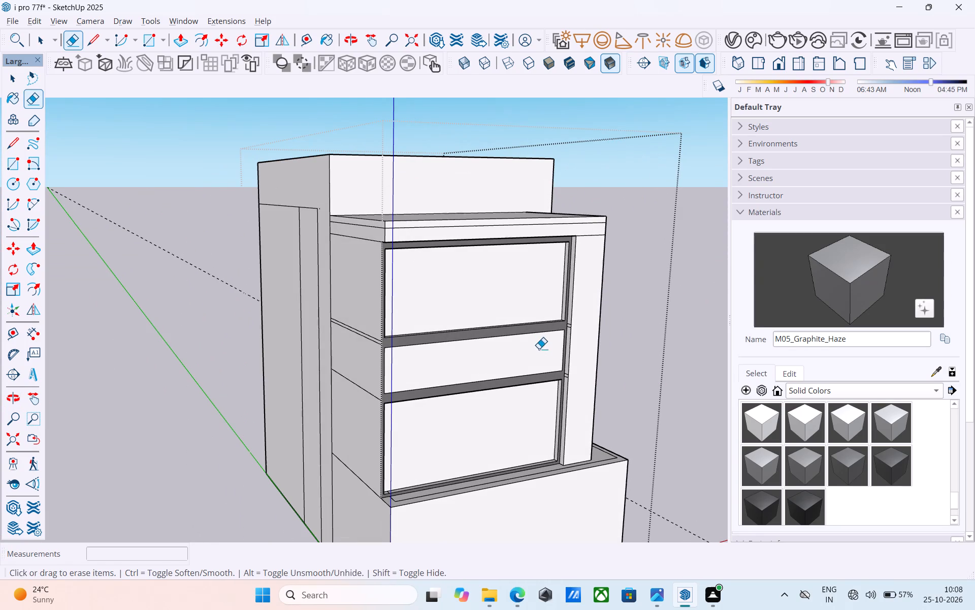
scroll(528, 342, down, 2)
middle_drag(526, 341, 582, 319)
scroll(591, 330, up, 5)
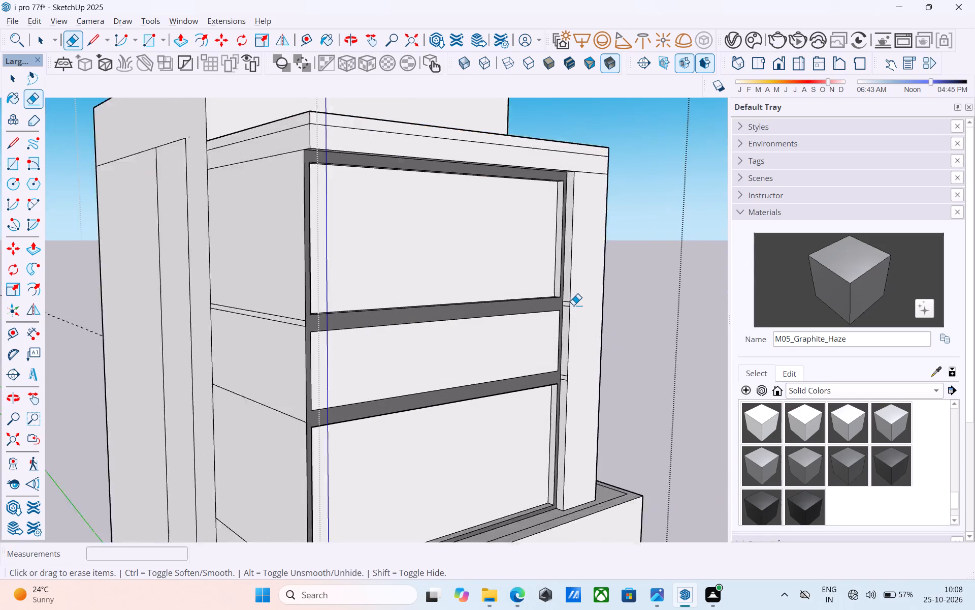
scroll(573, 305, up, 10)
click(564, 301)
drag(560, 311, 566, 297)
scroll(554, 234, down, 5)
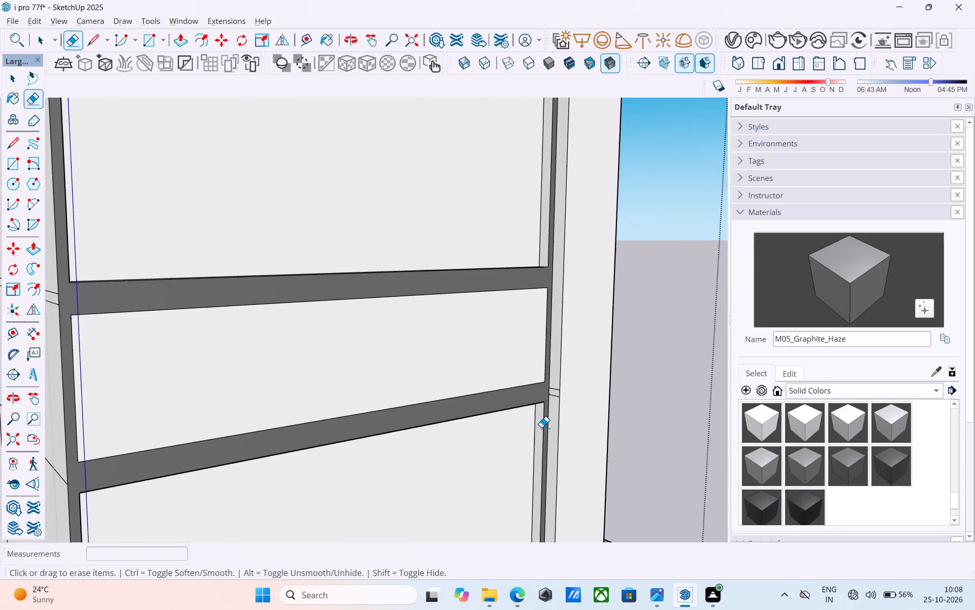
Erase the stray lines across the corner pillar's reveal at the wide window's lower crossbar.
scroll(541, 428, up, 9)
drag(574, 350, 576, 364)
drag(579, 330, 583, 346)
scroll(581, 353, down, 8)
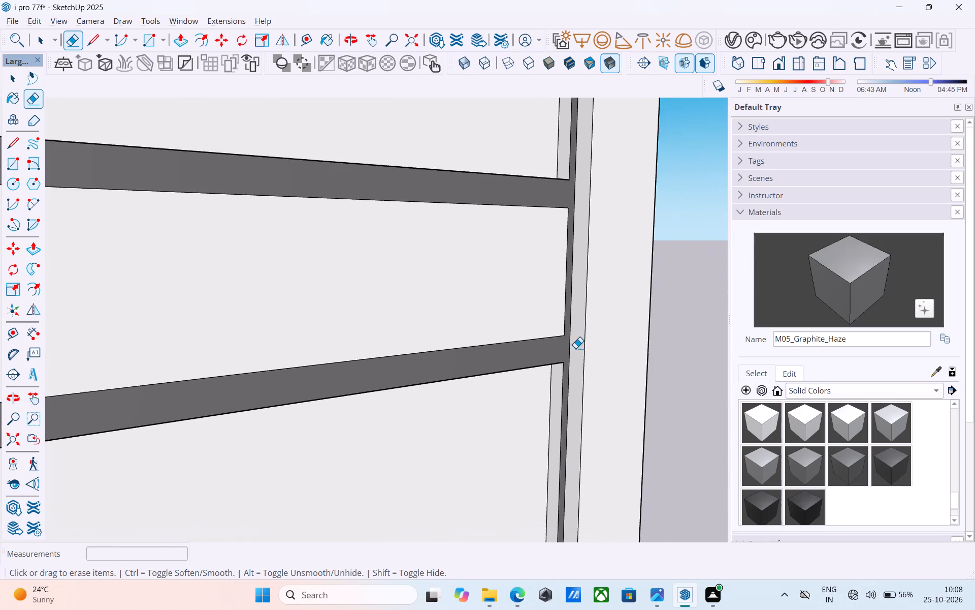
Examine the wide window's sill, its frame corner and the corner pillar's foot for leftover stray lines.
scroll(575, 348, down, 14)
scroll(562, 375, up, 14)
middle_drag(561, 346, 423, 376)
scroll(437, 365, down, 3)
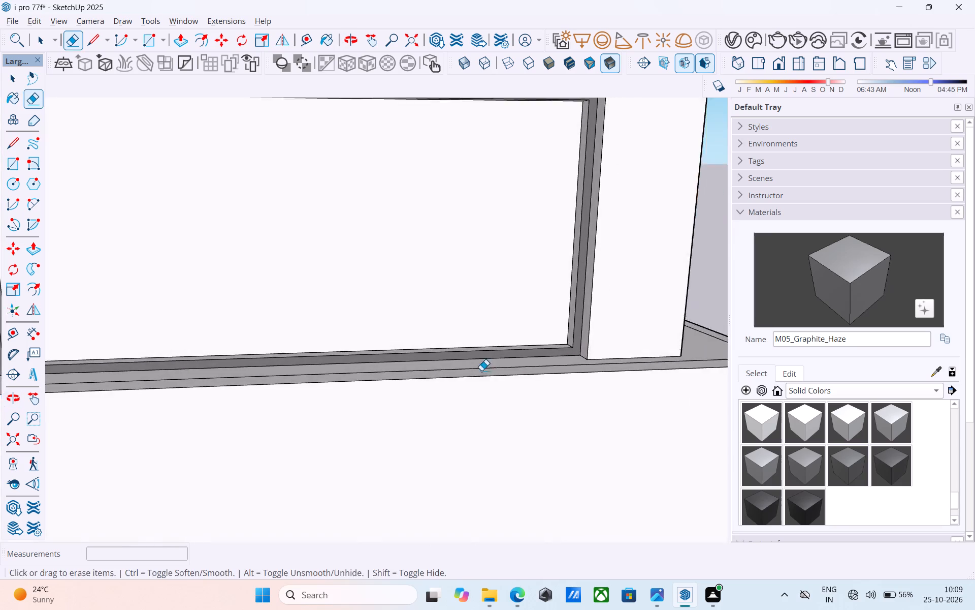
scroll(481, 371, down, 2)
middle_drag(482, 372, 146, 382)
scroll(134, 377, down, 5)
middle_drag(282, 362, 289, 336)
scroll(344, 272, up, 5)
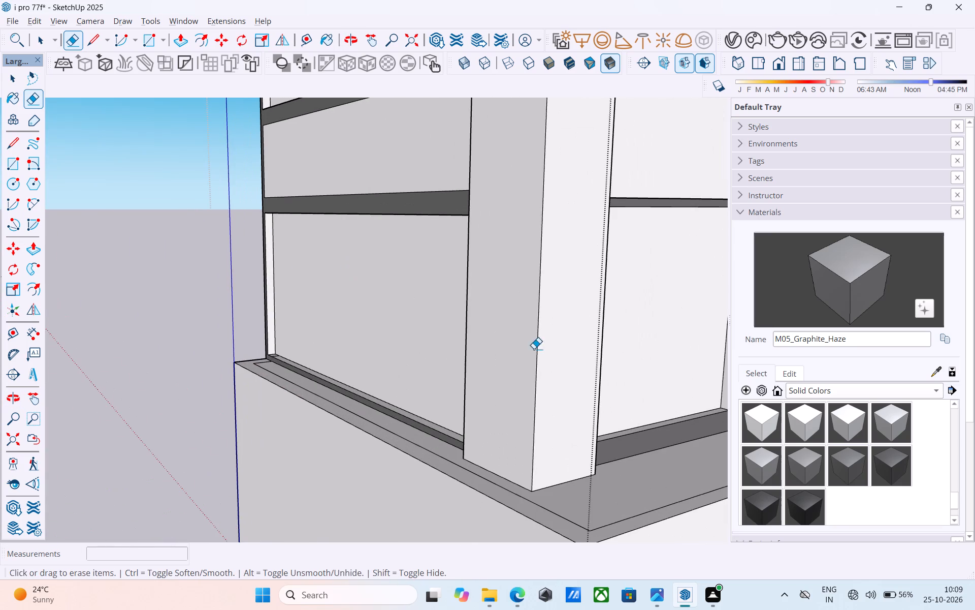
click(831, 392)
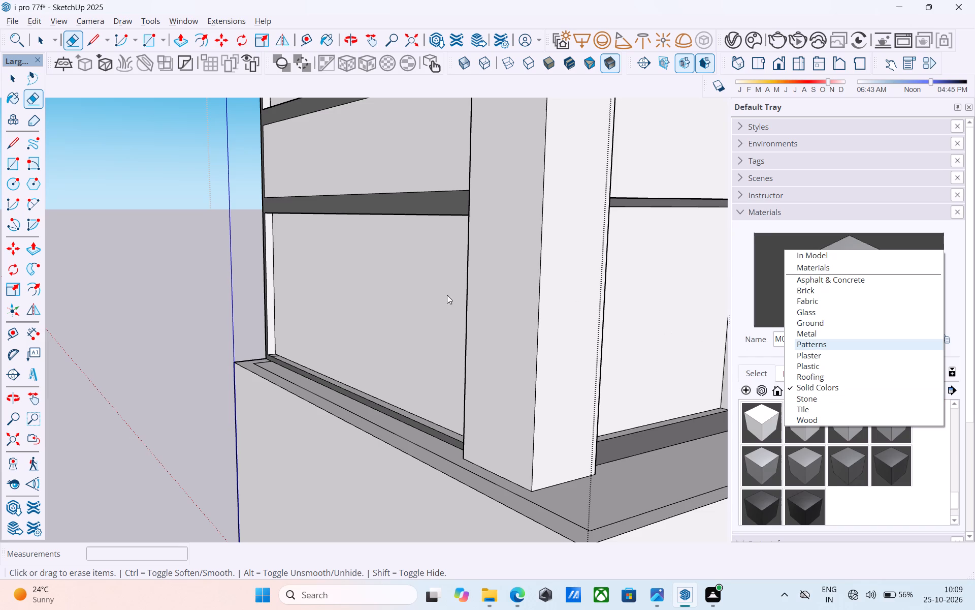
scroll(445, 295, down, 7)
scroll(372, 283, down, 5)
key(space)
Erase the horizontal line running along the middle of the window block's roof band on both faces at the corner.
scroll(357, 284, down, 5)
shift+middle_drag(421, 279, 331, 297)
scroll(310, 295, down, 10)
middle_drag(345, 300, 317, 437)
shift+middle_drag(348, 335, 364, 414)
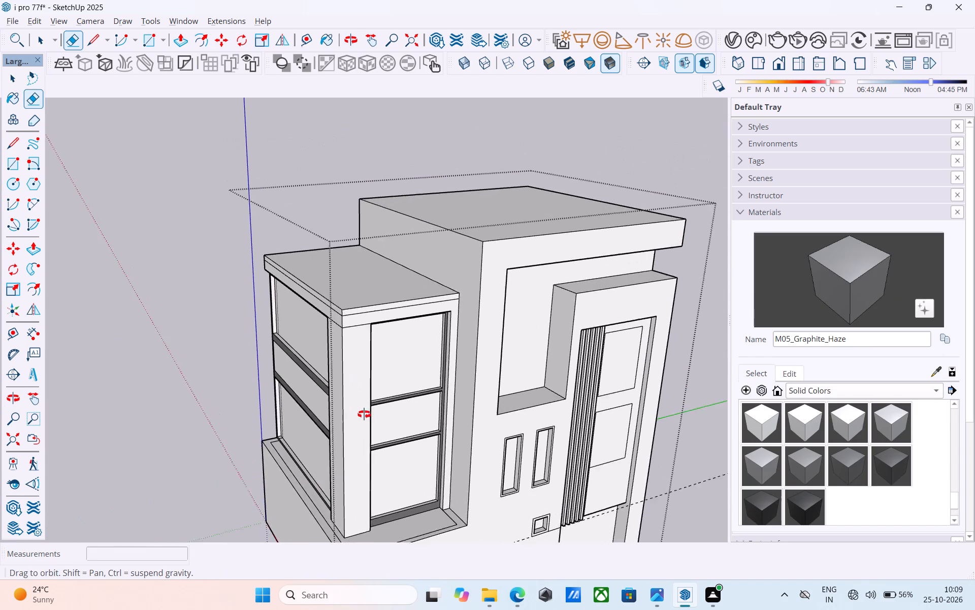
shift+middle_drag(364, 414, 375, 408)
scroll(362, 352, up, 5)
scroll(381, 316, up, 2)
middle_drag(385, 340, 391, 332)
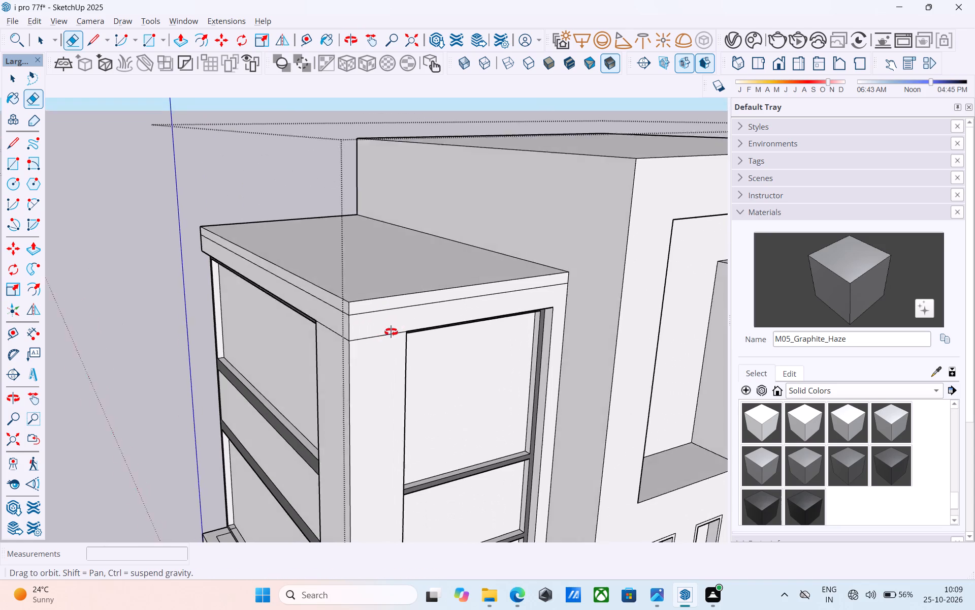
middle_drag(391, 332, 397, 319)
scroll(398, 321, up, 4)
key(e)
click(374, 296)
click(361, 298)
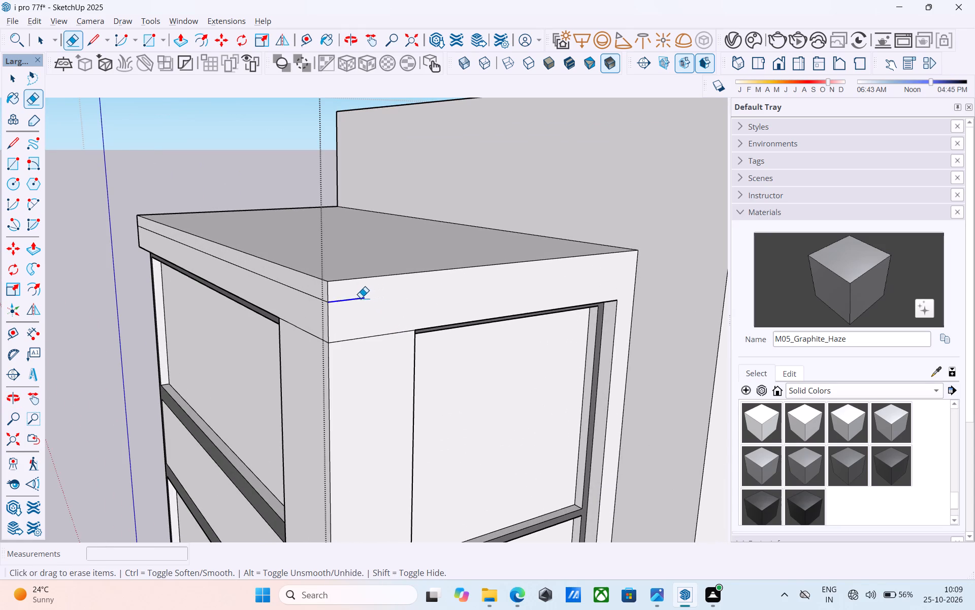
click(322, 297)
Erase the lines separating the roof band from the corner pillar on both of the pillar's outer faces.
scroll(325, 300, down, 4)
middle_drag(326, 300, 326, 295)
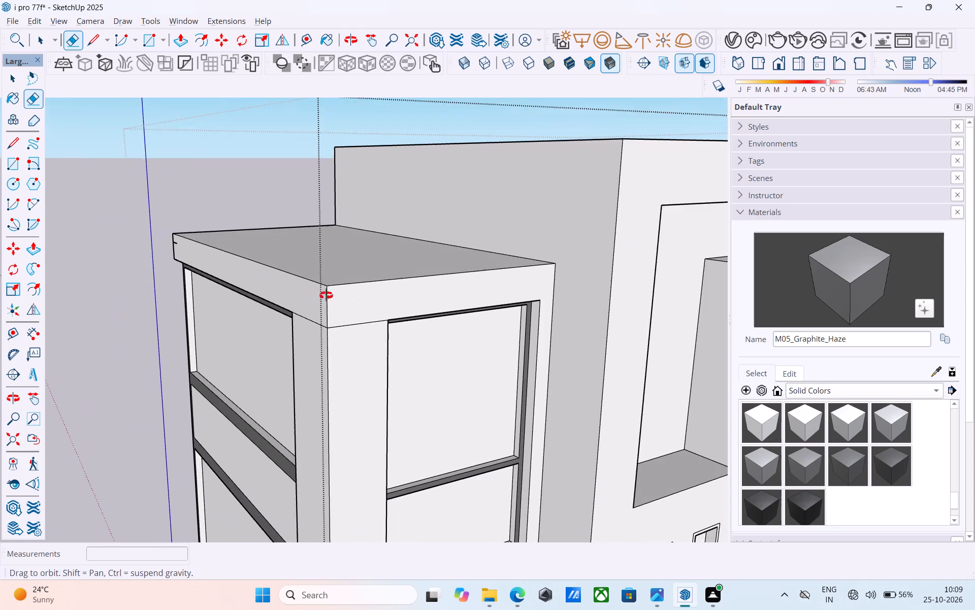
middle_drag(326, 295, 326, 295)
key(space)
middle_drag(329, 301, 403, 319)
shift+middle_drag(372, 328, 579, 326)
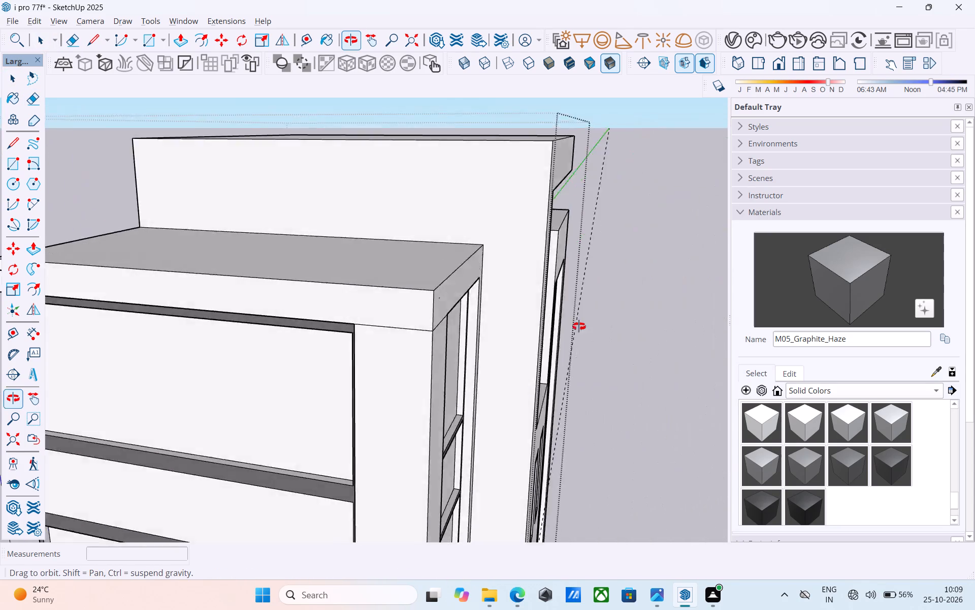
shift+middle_drag(579, 326, 686, 231)
shift+middle_drag(509, 340, 387, 365)
key(e)
drag(454, 312, 447, 323)
middle_drag(447, 326, 344, 346)
drag(472, 316, 465, 341)
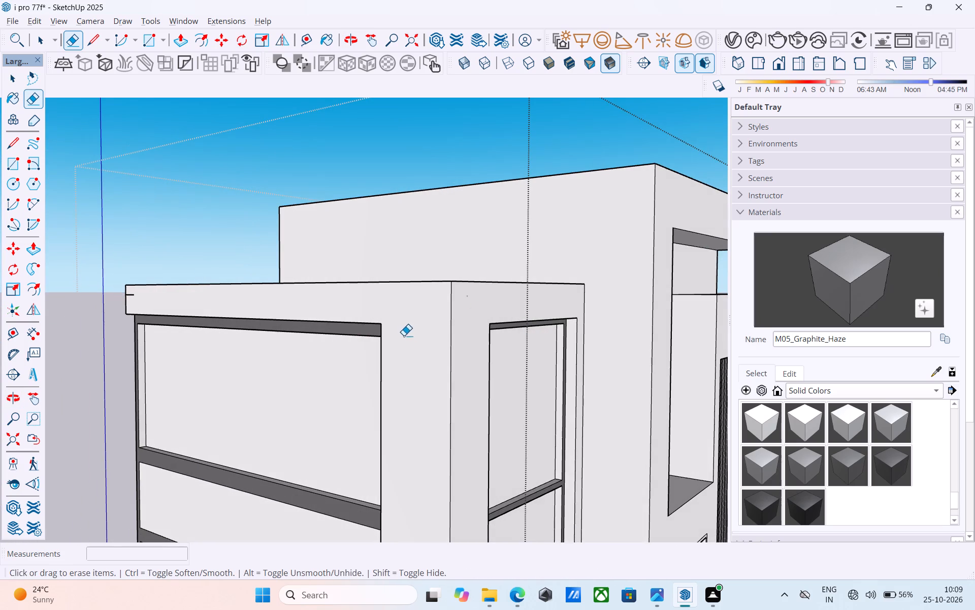
Erase the leftover line stub at the roof band's far end and its continuation on the adjoining side face.
middle_drag(434, 328, 497, 322)
scroll(505, 317, down, 6)
shift+middle_drag(284, 305, 575, 337)
scroll(430, 333, up, 9)
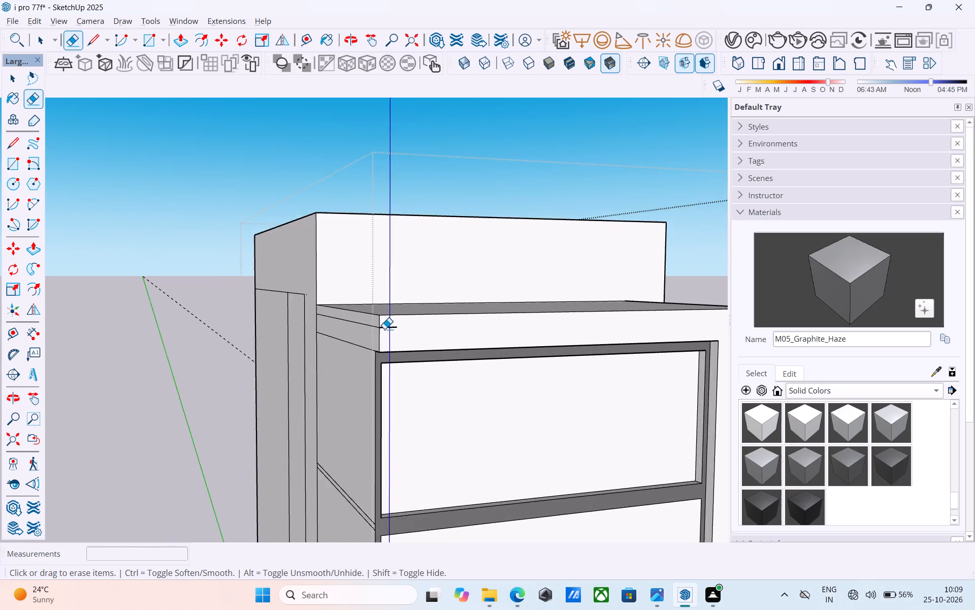
scroll(384, 329, up, 2)
click(387, 326)
click(363, 322)
Examine the window block's roof band and corner pillar from several angles for remaining stray lines.
scroll(356, 322, down, 10)
middle_drag(517, 347, 263, 364)
middle_drag(431, 332, 366, 331)
scroll(368, 367, up, 4)
middle_drag(342, 375, 489, 320)
scroll(397, 349, up, 1)
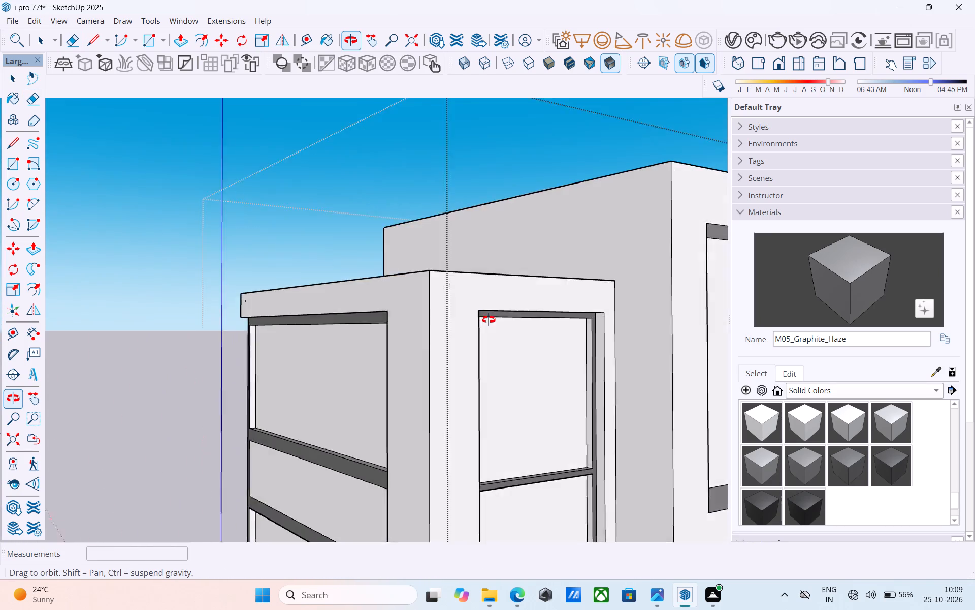
middle_drag(489, 320, 494, 288)
scroll(494, 288, up, 3)
scroll(494, 288, down, 12)
middle_drag(486, 299, 467, 271)
Save the model.
key(space)
key(ctrl+s)
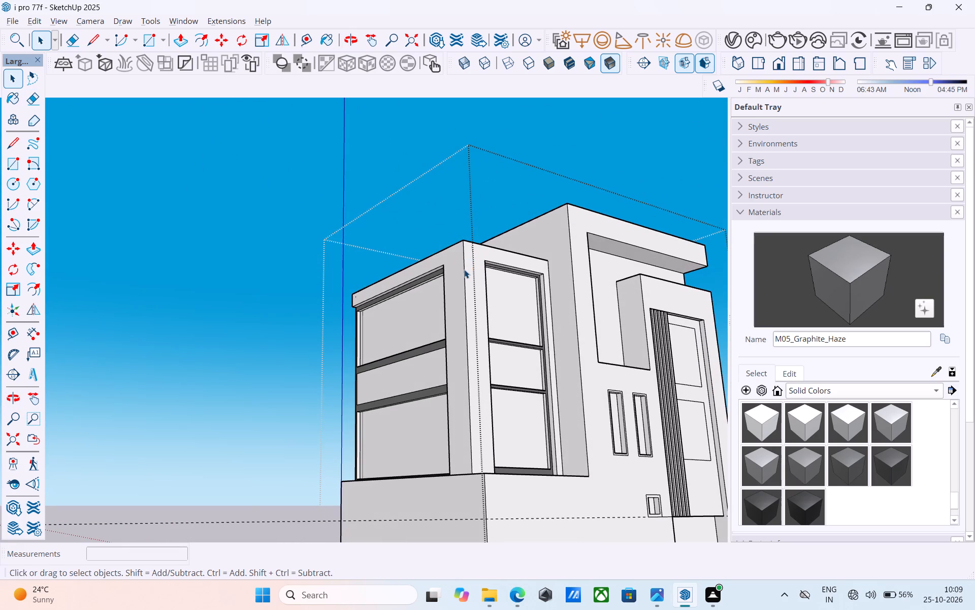
Paint the wide window's upper pane frame with M05_Graphite_Haze on the inner faces of its far side and top.
click(822, 280)
scroll(360, 349, up, 9)
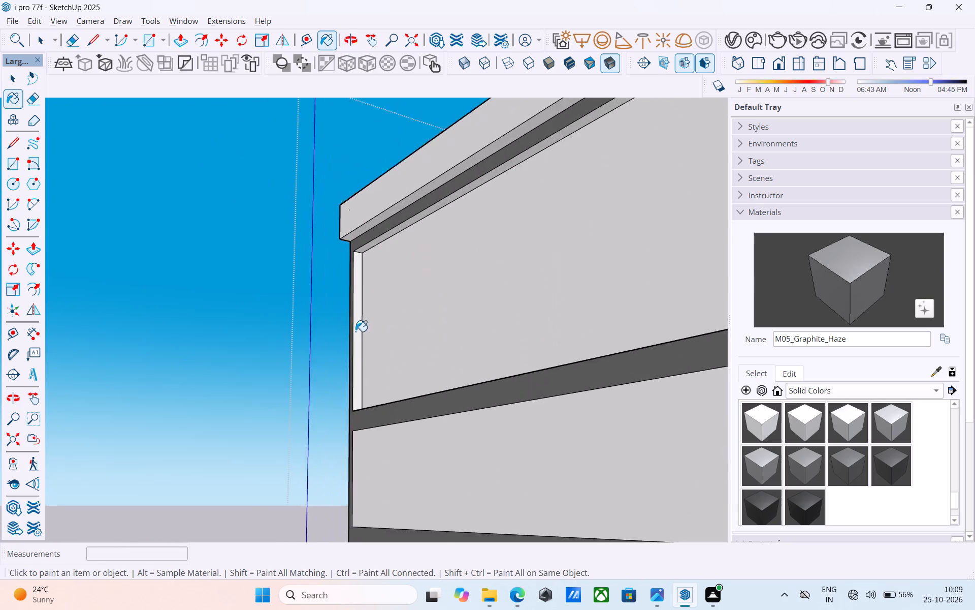
scroll(355, 331, up, 5)
click(355, 329)
scroll(283, 314, down, 10)
middle_drag(311, 267, 316, 249)
scroll(316, 249, up, 8)
click(334, 245)
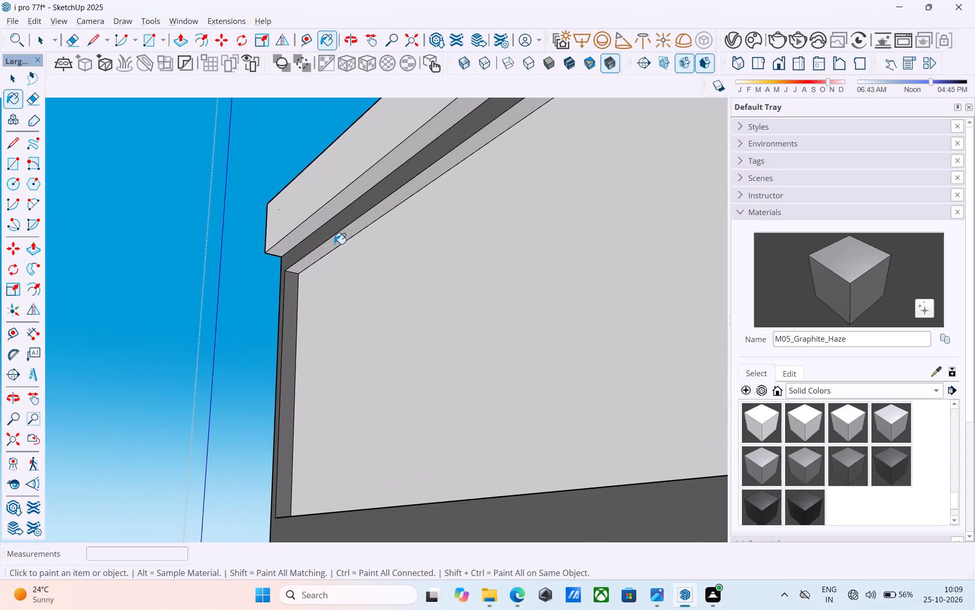
Paint the inner frame face beside the corner pillar in the wide window's upper pane with M05_Graphite_Haze.
scroll(242, 263, down, 10)
middle_drag(252, 318, 522, 331)
scroll(236, 253, down, 6)
scroll(600, 294, up, 1)
middle_drag(604, 293, 662, 306)
scroll(662, 305, up, 4)
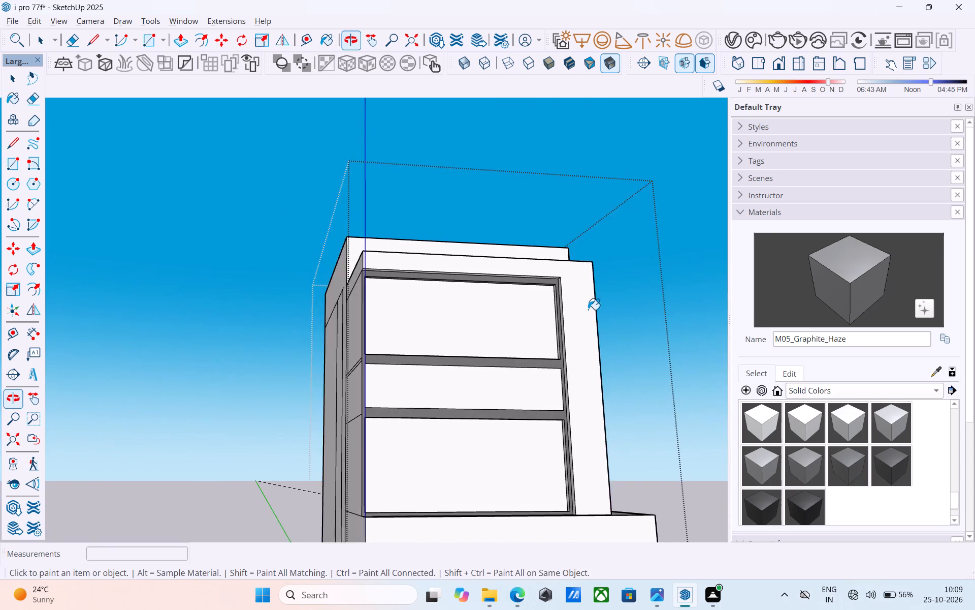
scroll(588, 310, up, 6)
middle_drag(536, 304, 757, 319)
scroll(539, 318, up, 3)
click(517, 319)
scroll(530, 221, down, 6)
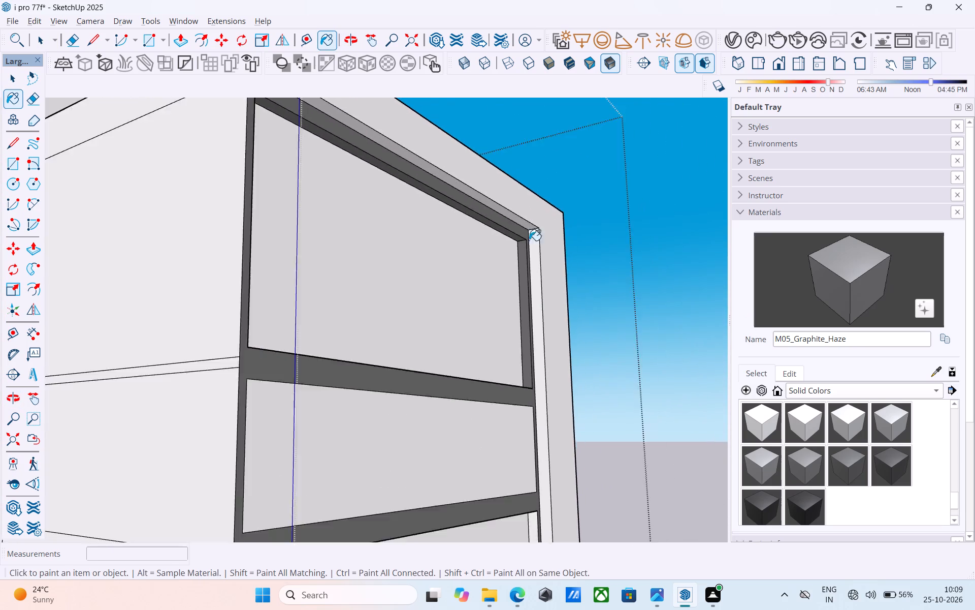
Paint the top face of the wide window's upper crossbar with M05_Graphite_Haze.
middle_drag(521, 277, 490, 410)
scroll(479, 269, down, 3)
scroll(476, 266, up, 1)
scroll(475, 264, down, 6)
scroll(431, 419, up, 16)
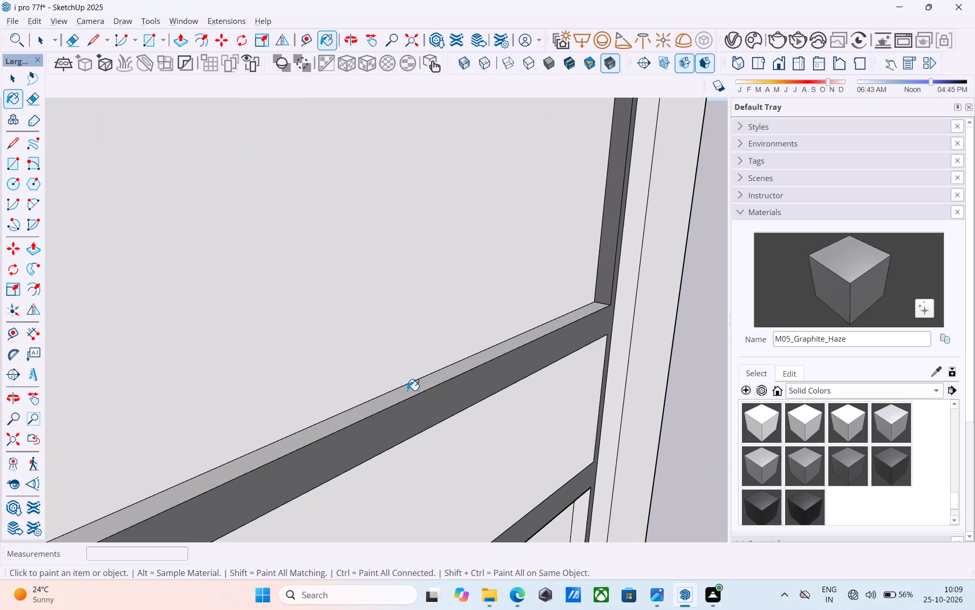
click(407, 391)
Paint the lower pane's pillar-side and bottom inner frame faces on the wide window with M05_Graphite_Haze.
scroll(455, 278, down, 12)
scroll(444, 353, up, 5)
scroll(500, 310, down, 6)
scroll(538, 380, up, 10)
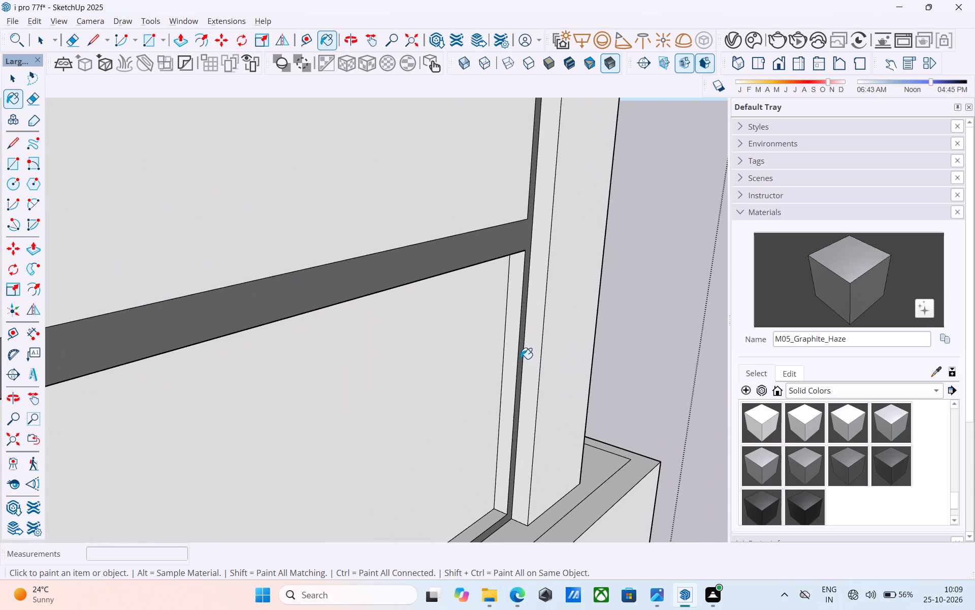
click(518, 356)
click(513, 279)
scroll(512, 244, down, 11)
scroll(490, 363, up, 12)
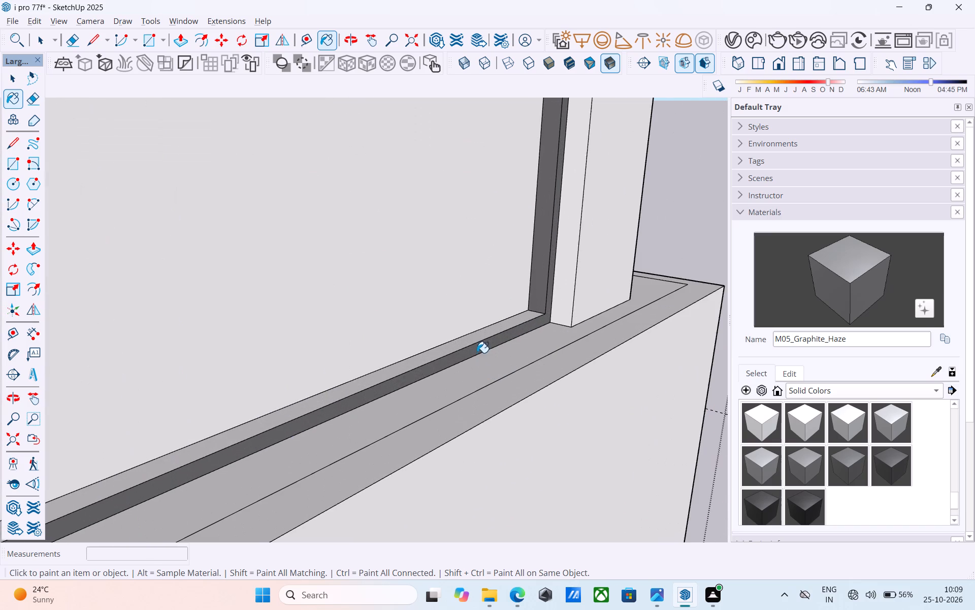
click(474, 335)
Paint the inner frame face on the lower pane's far side of the wide window with M05_Graphite_Haze.
scroll(510, 339, down, 10)
middle_drag(555, 373, 287, 379)
scroll(696, 307, down, 6)
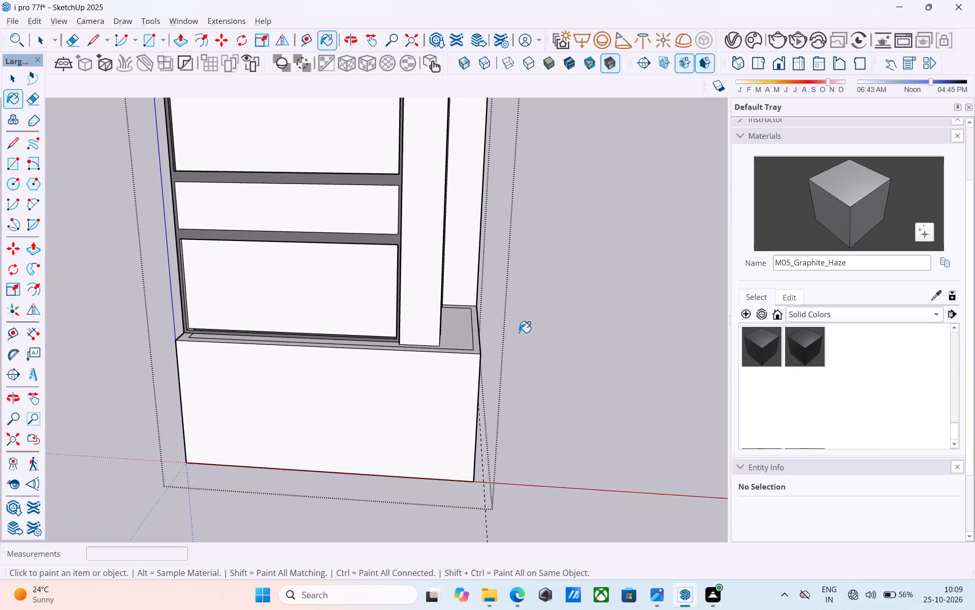
scroll(519, 332, down, 8)
middle_drag(340, 310, 300, 290)
scroll(265, 276, up, 12)
middle_click(315, 299)
middle_drag(310, 295, 286, 293)
scroll(287, 296, up, 2)
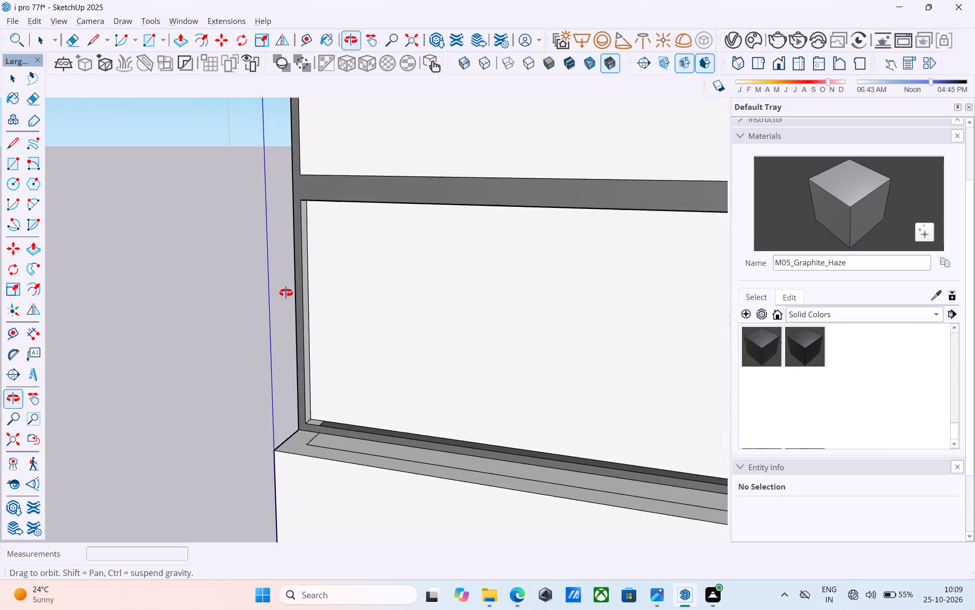
scroll(286, 293, up, 2)
middle_drag(286, 293, 285, 290)
click(316, 280)
Examine both window frames and the sill ledge around the corner pillar's foot.
scroll(311, 287, down, 4)
middle_drag(346, 335, 194, 362)
scroll(191, 364, down, 5)
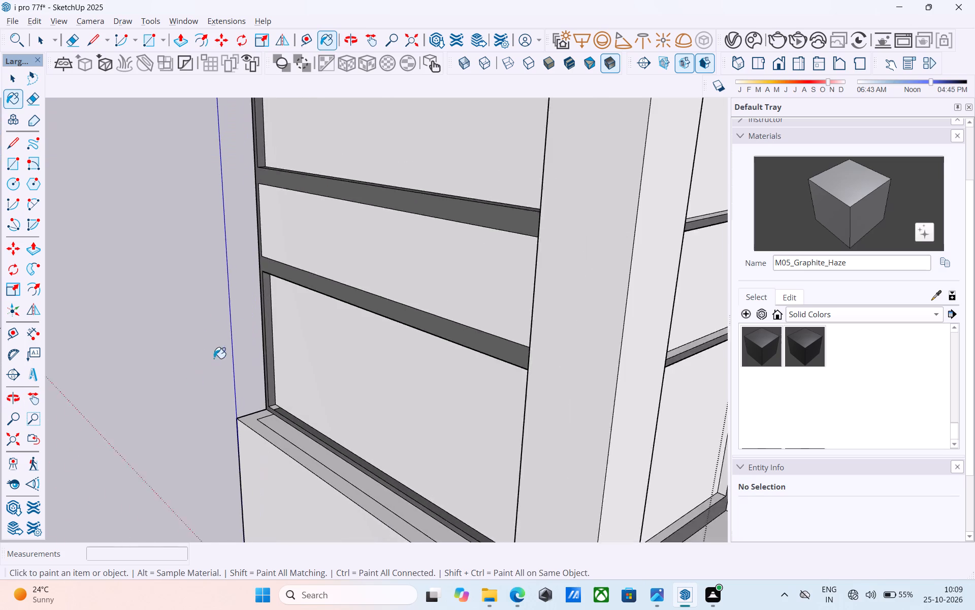
scroll(214, 358, down, 5)
middle_drag(329, 326, 443, 316)
scroll(217, 262, down, 10)
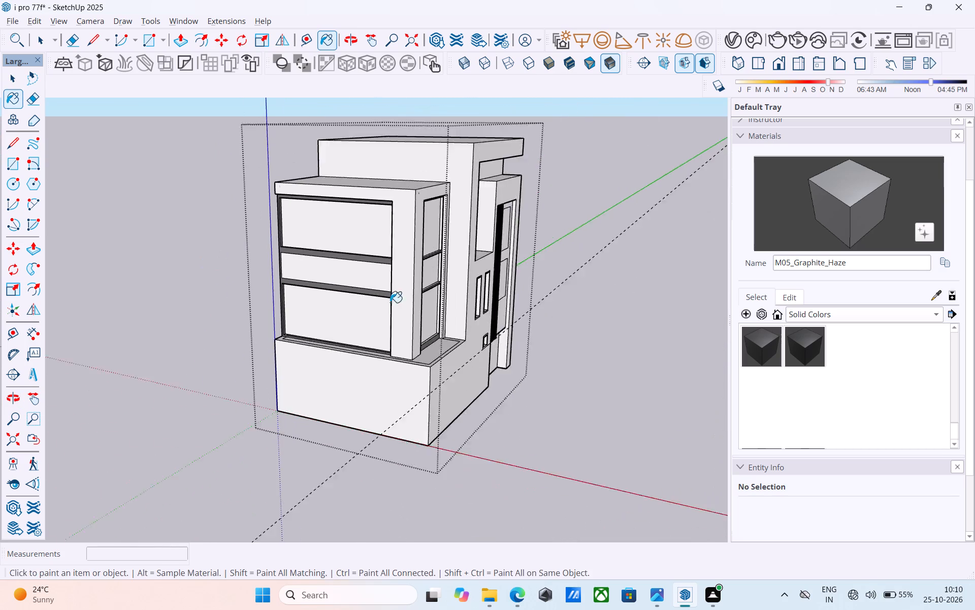
middle_drag(391, 302, 160, 282)
middle_drag(224, 292, 248, 226)
scroll(272, 235, down, 3)
middle_drag(288, 241, 302, 345)
scroll(304, 345, up, 12)
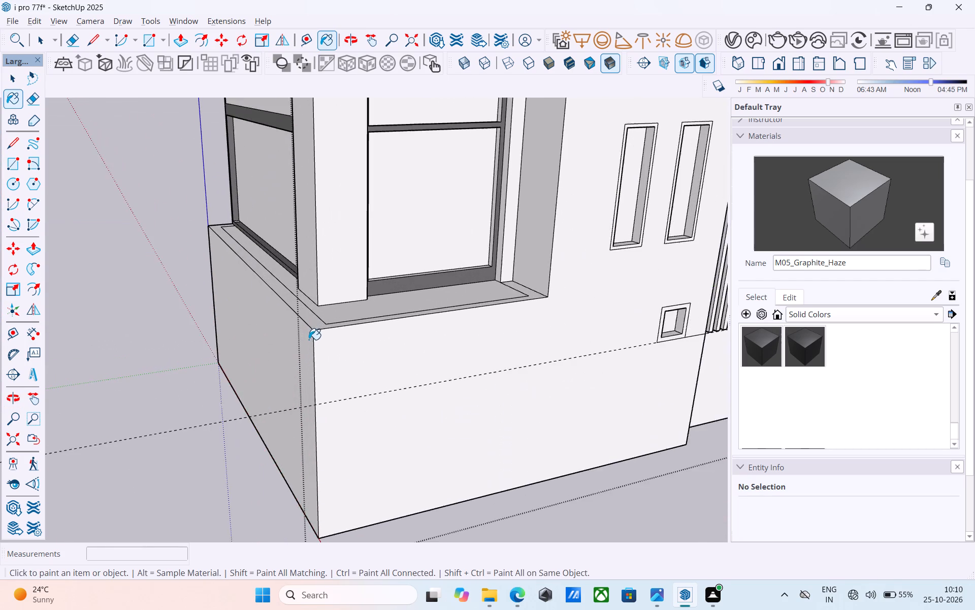
scroll(309, 340, up, 7)
scroll(324, 318, down, 5)
middle_drag(324, 319, 321, 337)
scroll(316, 335, up, 5)
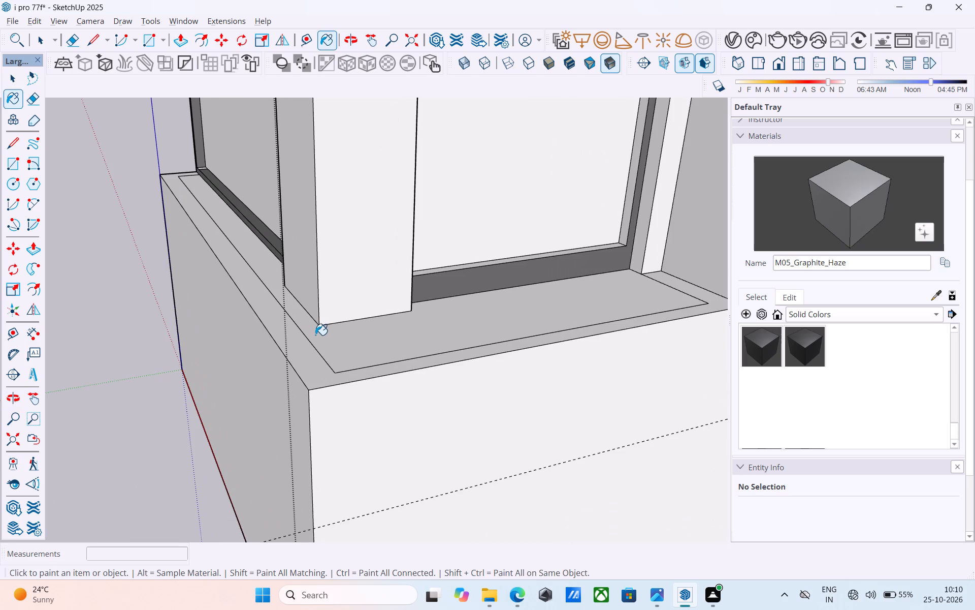
key(space)
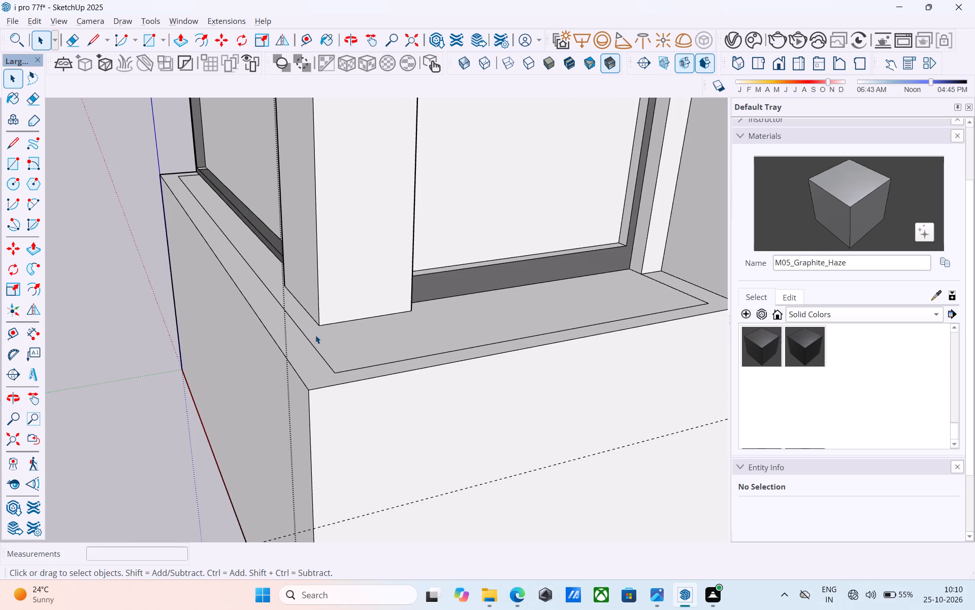
scroll(314, 326, down, 8)
middle_drag(309, 332, 305, 304)
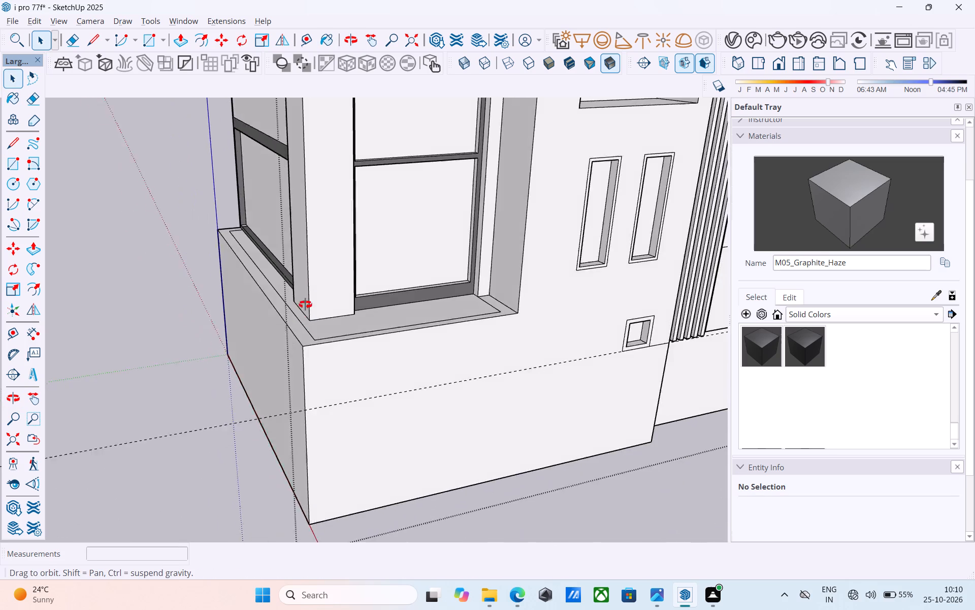
middle_drag(305, 304, 318, 249)
Examine the whole building's side walls, roof and front facade from several angles.
scroll(274, 246, down, 4)
middle_drag(259, 253, 214, 361)
middle_drag(213, 361, 745, 355)
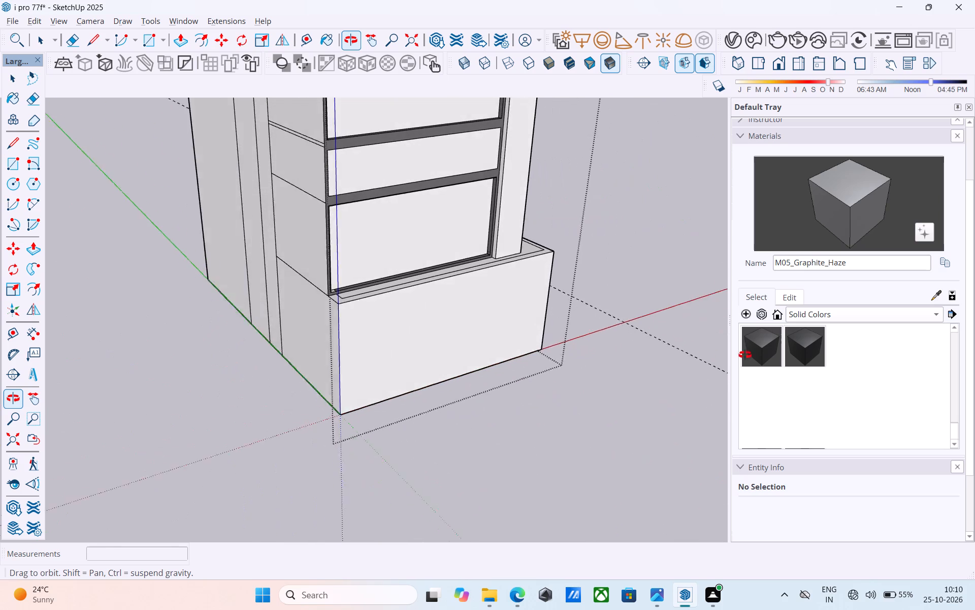
middle_drag(745, 355, 231, 306)
scroll(216, 304, down, 4)
middle_drag(303, 337, 314, 390)
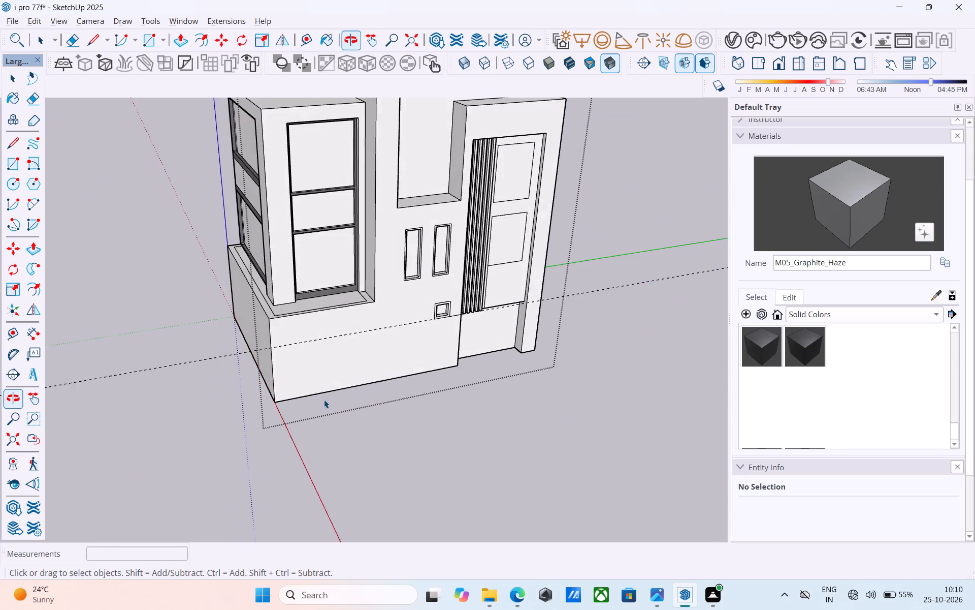
scroll(335, 418, down, 8)
middle_drag(359, 442, 387, 487)
scroll(400, 121, up, 4)
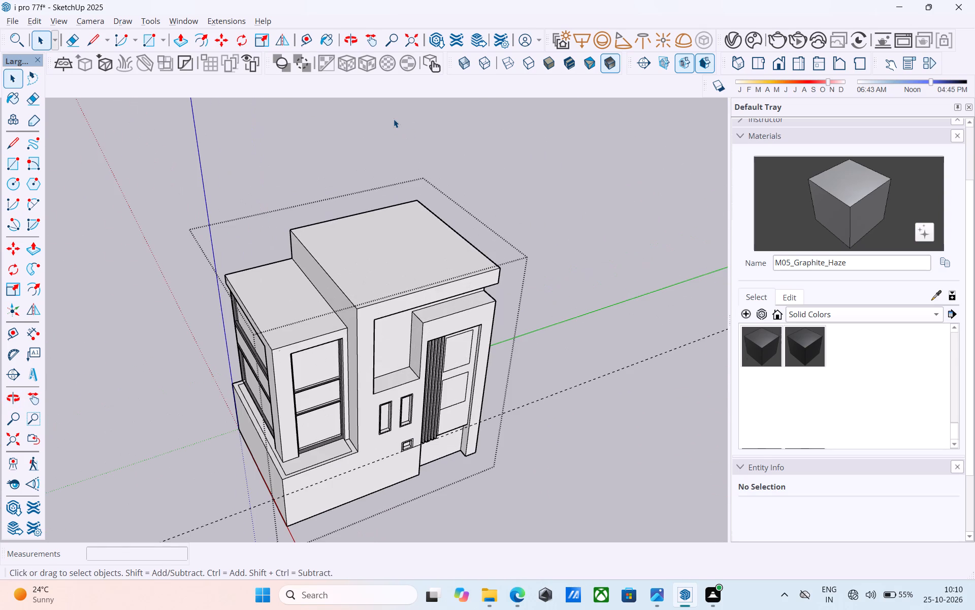
scroll(397, 111, down, 1)
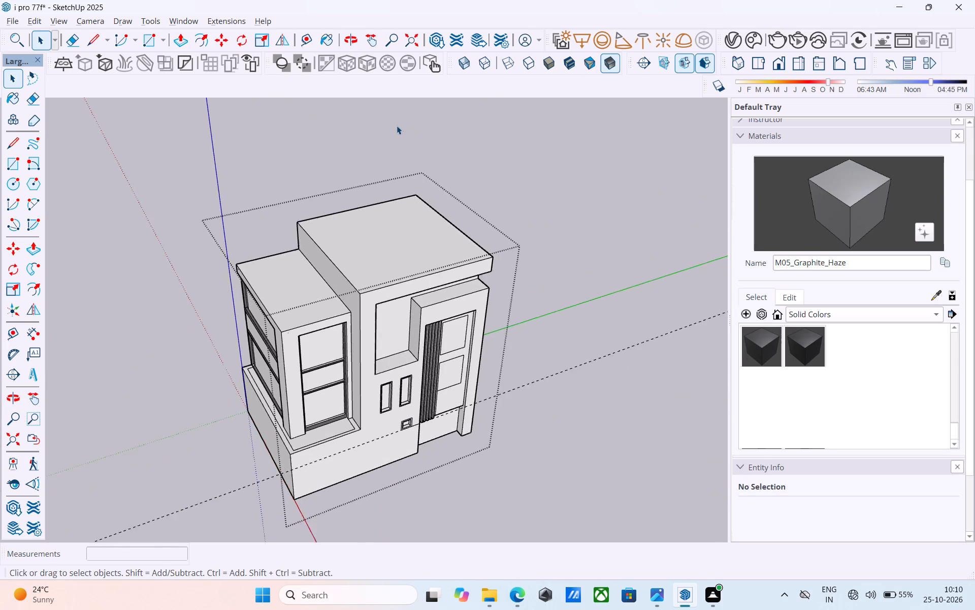
scroll(397, 126, down, 2)
middle_drag(394, 318, 339, 105)
scroll(382, 257, up, 5)
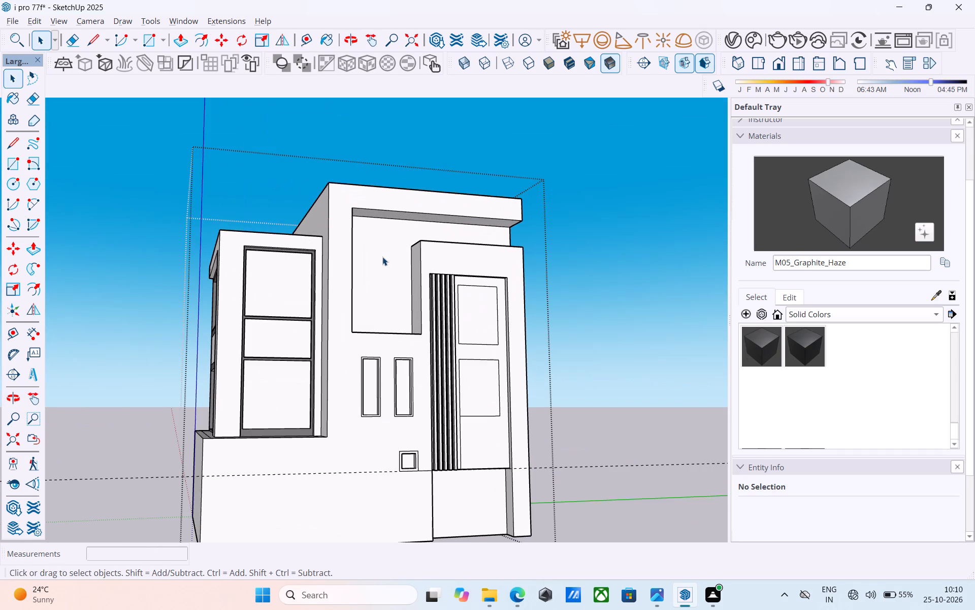
Save the model.
key(ctrl+s)
Exit editing of the building group and view its front facade.
key(space)
scroll(387, 259, down, 5)
middle_drag(381, 265, 379, 320)
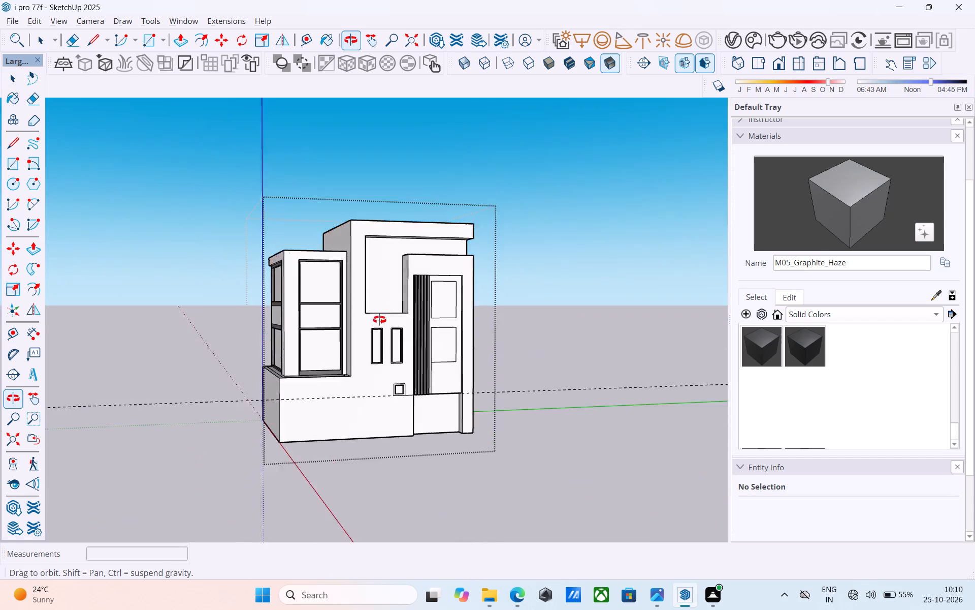
middle_drag(379, 320, 385, 377)
click(540, 340)
scroll(387, 301, down, 5)
middle_drag(375, 305, 375, 202)
scroll(385, 225, up, 4)
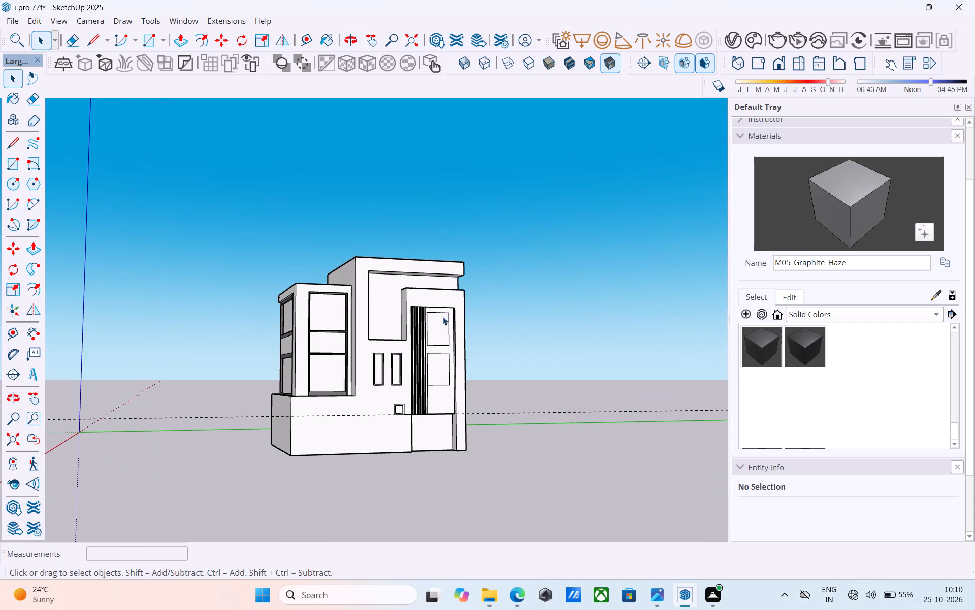
Open the building group for editing at the base block below the corner windows.
middle_drag(432, 319, 669, 488)
scroll(665, 482, up, 1)
scroll(483, 462, up, 4)
scroll(453, 437, down, 5)
middle_drag(415, 406, 410, 402)
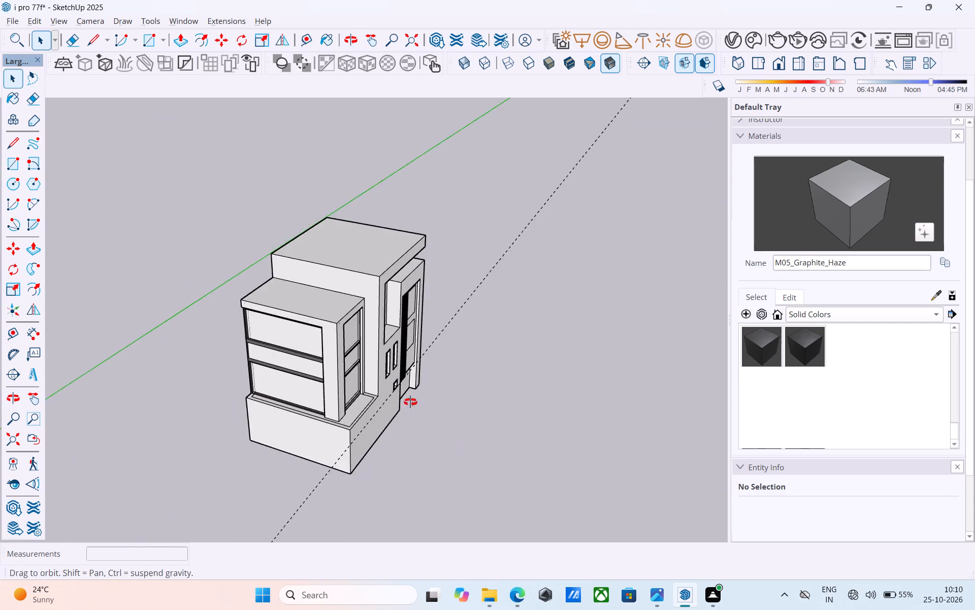
middle_drag(410, 402, 231, 374)
scroll(282, 414, up, 13)
scroll(301, 405, down, 1)
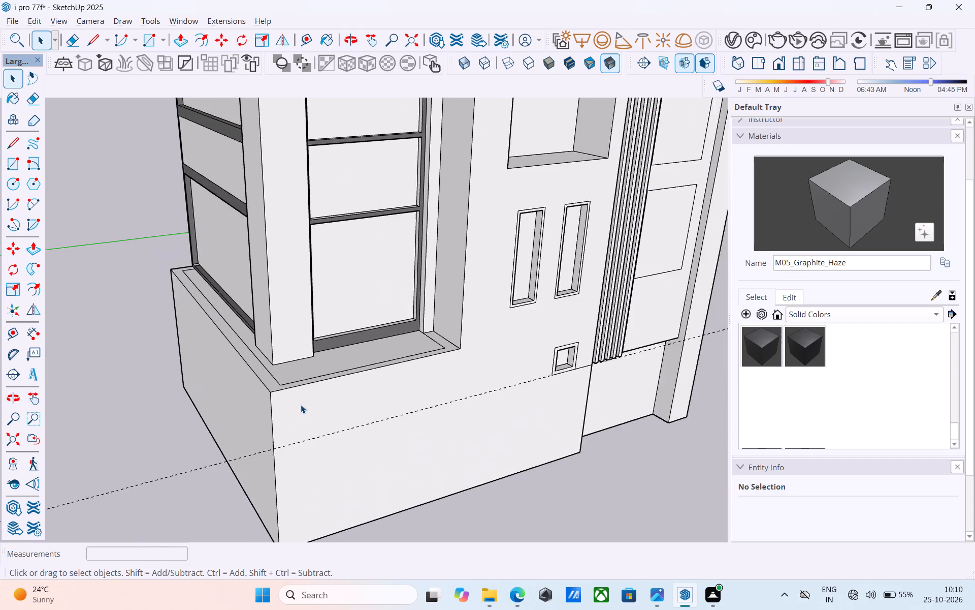
shift+middle_drag(301, 405, 336, 373)
click(366, 409)
double_click(374, 403)
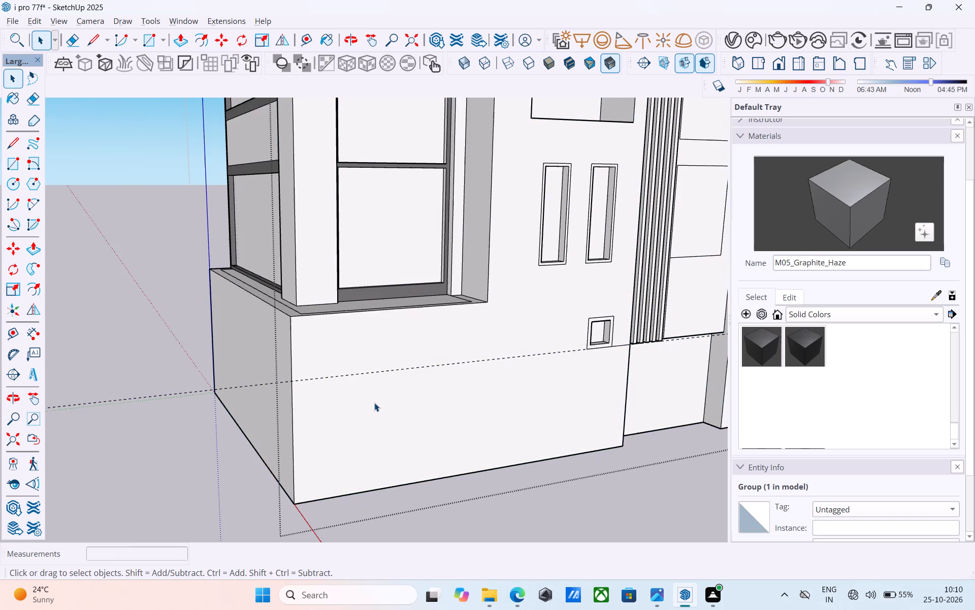
Draw a vertical line from the sill ledge's inner front corner down to the base wall's bottom edge.
middle_drag(452, 354, 398, 388)
scroll(430, 343, up, 3)
key(l)
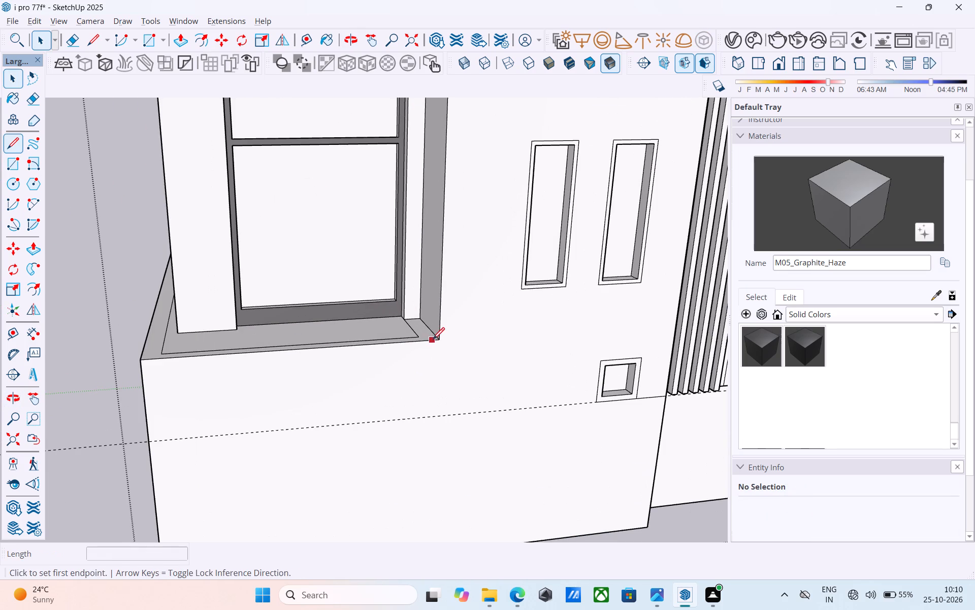
click(433, 340)
scroll(436, 343, down, 5)
shift+middle_drag(448, 425, 445, 380)
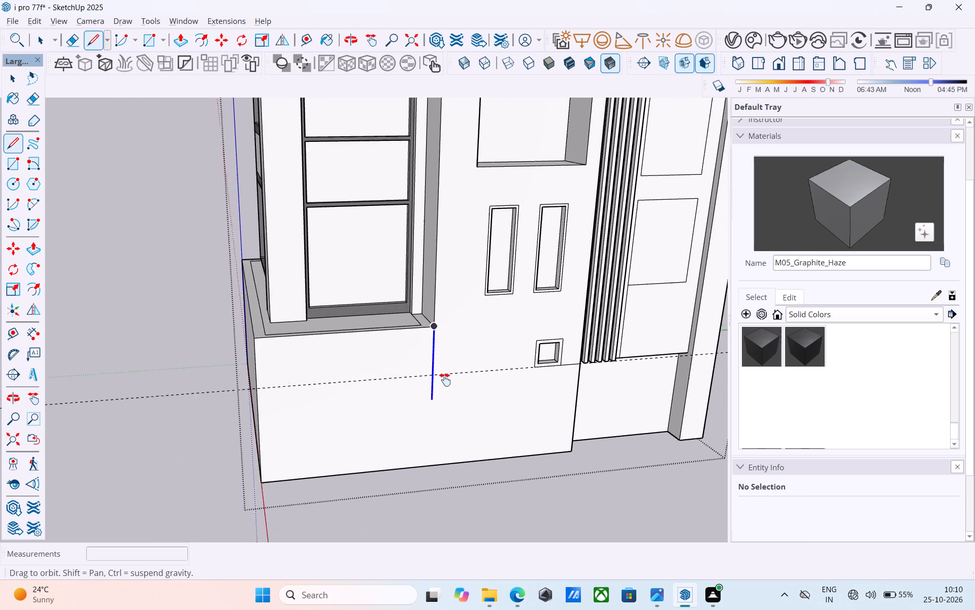
shift+middle_drag(445, 380, 456, 331)
click(442, 403)
Offset the outline of the new front base face 6" inward.
scroll(430, 356, down, 5)
shift+middle_drag(422, 381, 560, 473)
scroll(462, 391, up, 8)
key(space)
click(441, 378)
scroll(440, 376, up, 4)
key(f)
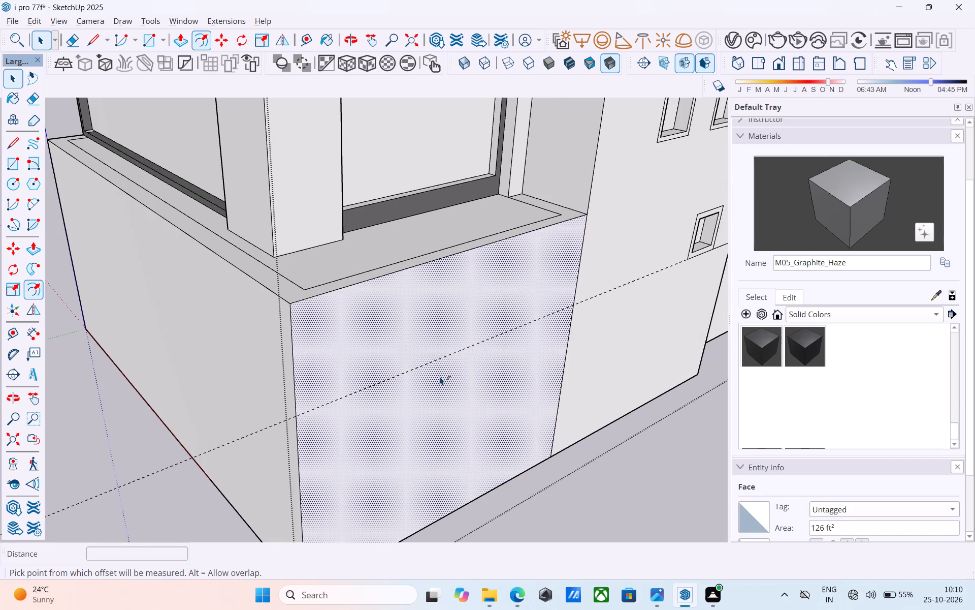
click(440, 376)
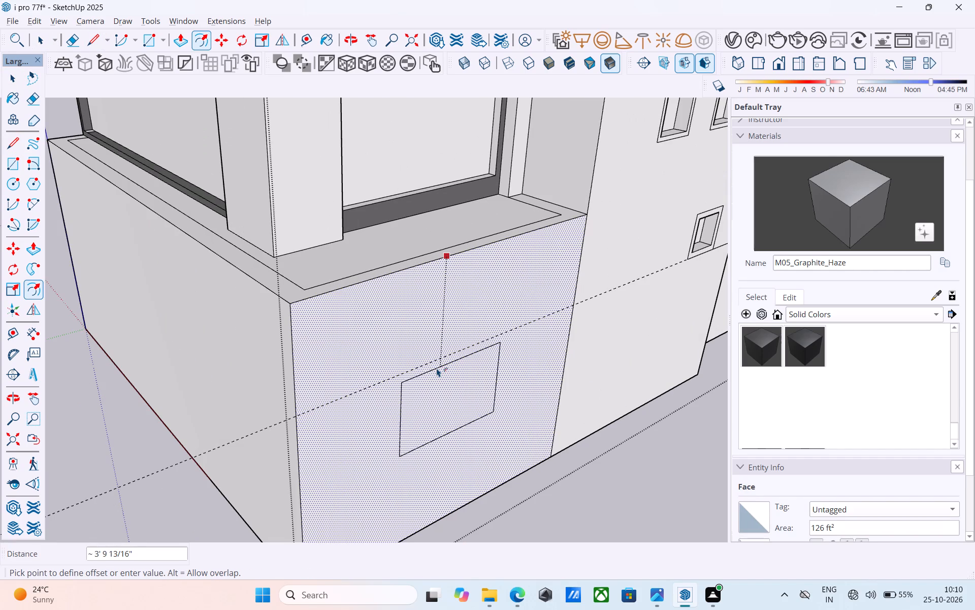
text(6")
key(Return)
key(space)
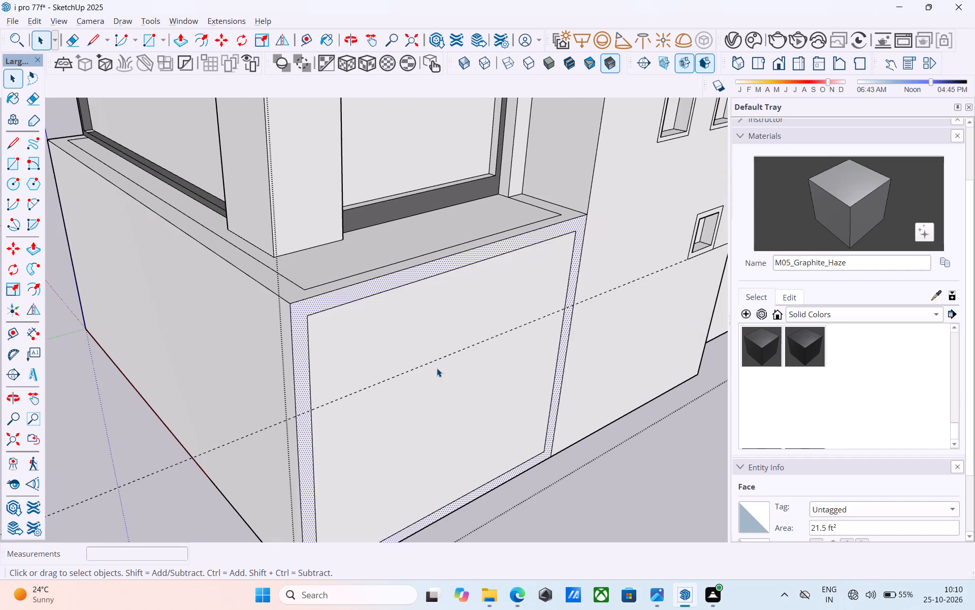
Push the inner front base panel about 3' 10" into the building to form a recess.
click(437, 368)
key(p)
click(437, 366)
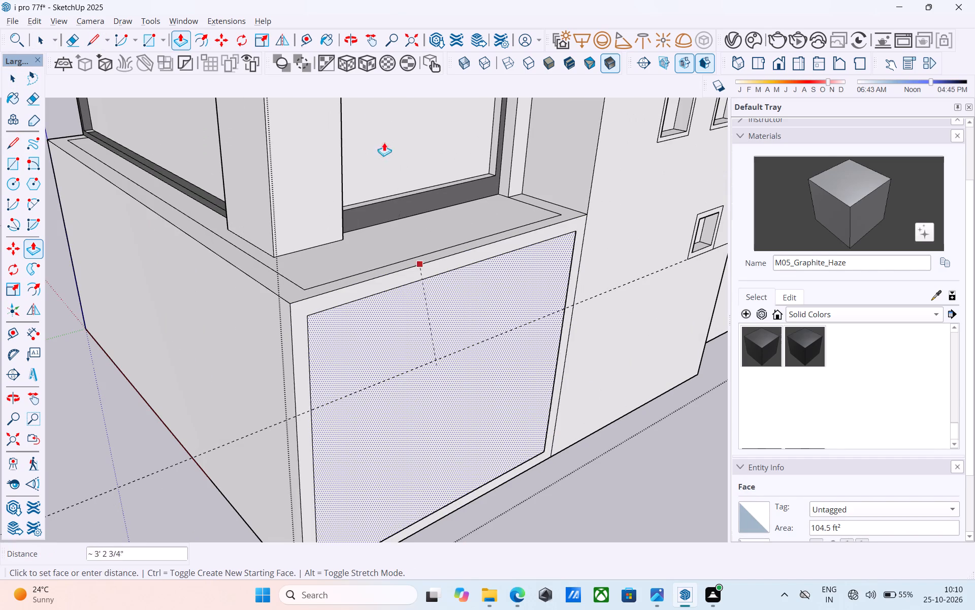
click(379, 118)
Offset the outline of the adjoining side base wall 6" inward.
scroll(386, 139, down, 4)
shift+middle_drag(377, 204, 395, 212)
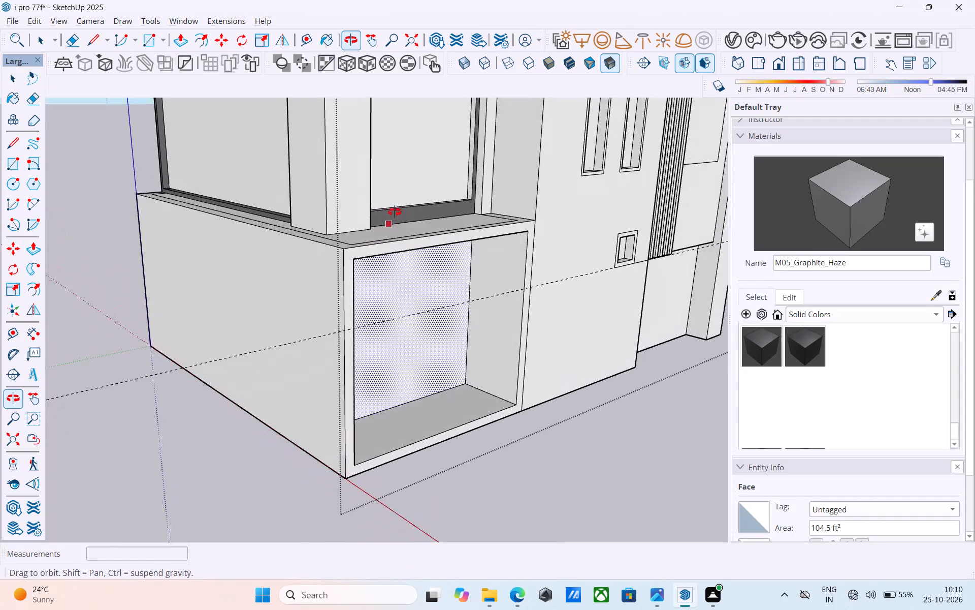
shift+middle_drag(395, 212, 437, 227)
middle_drag(354, 303, 336, 294)
scroll(331, 294, up, 5)
scroll(338, 292, down, 5)
middle_drag(338, 292, 366, 378)
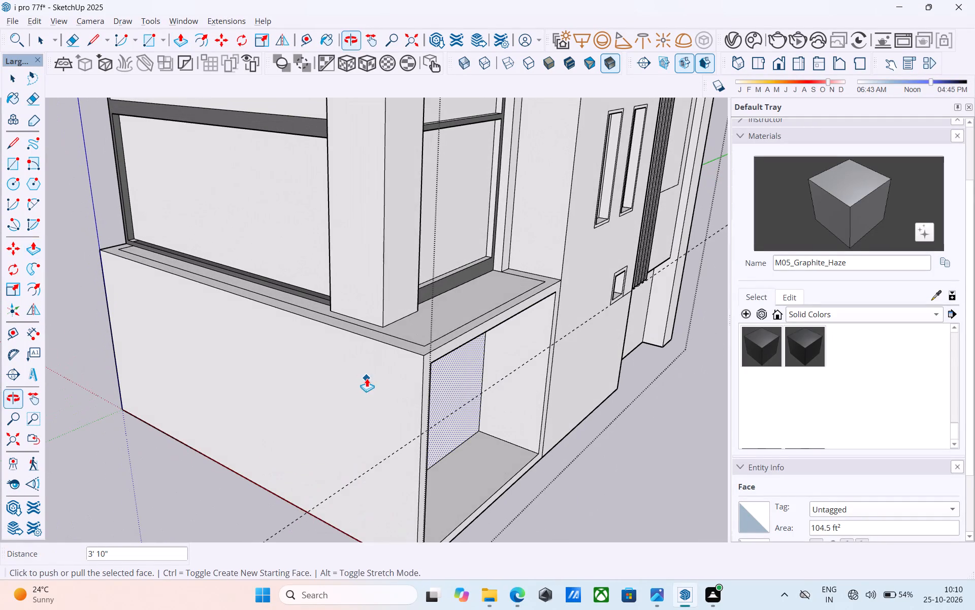
key(space)
click(317, 368)
key(f)
scroll(316, 365, up, 2)
click(316, 364)
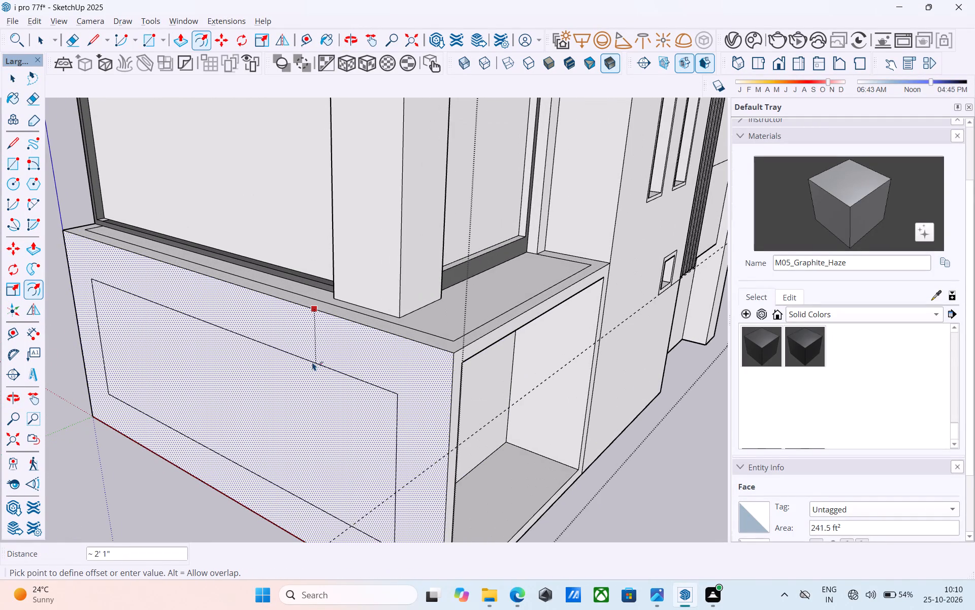
key(6)
key(shift+quotedbl)
key(Return)
key(space)
Push the inner side base panel about 2' 2" into the building to form a second recess.
click(311, 359)
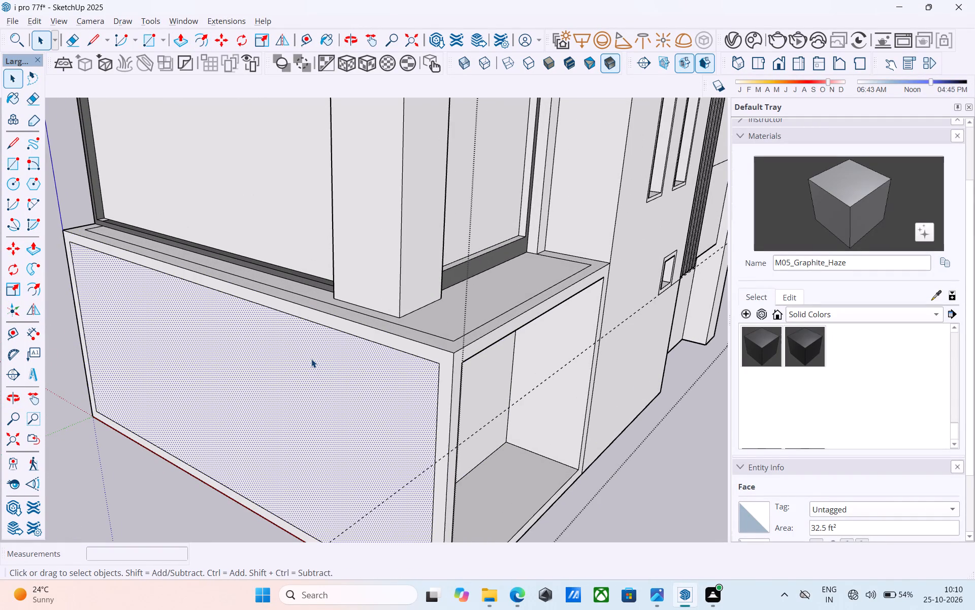
key(p)
click(311, 359)
click(301, 214)
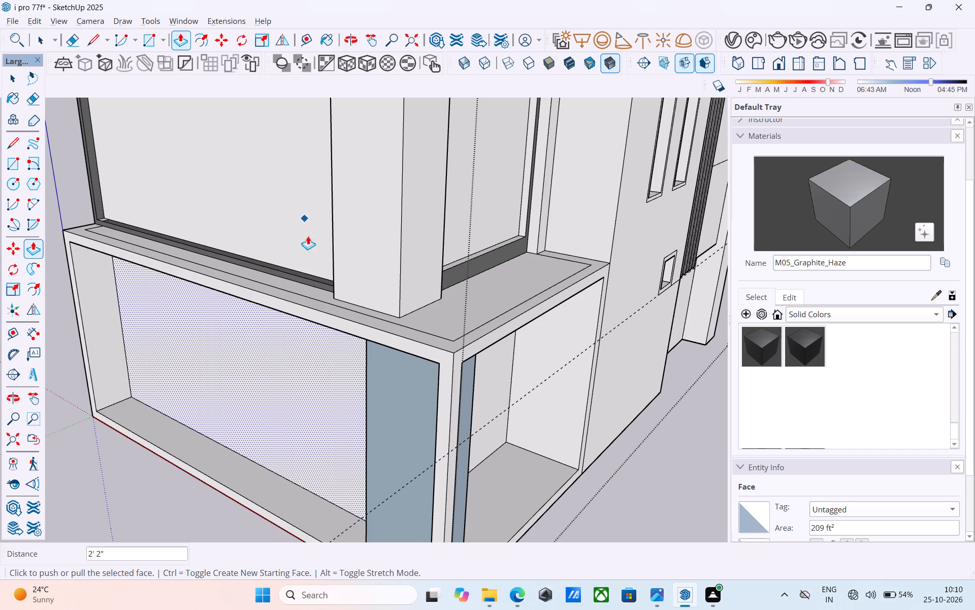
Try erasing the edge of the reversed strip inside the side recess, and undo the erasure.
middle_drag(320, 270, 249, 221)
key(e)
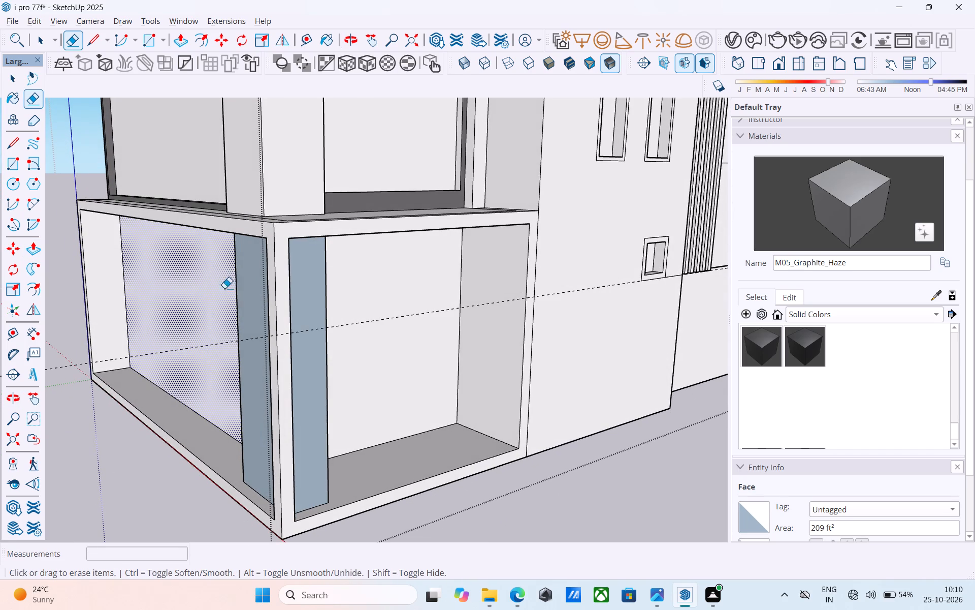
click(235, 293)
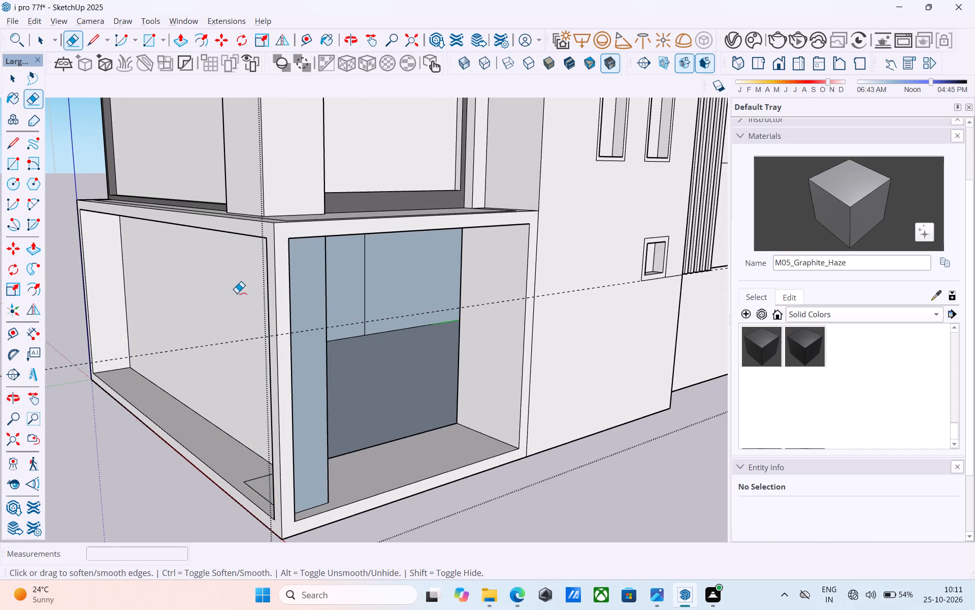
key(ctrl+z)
Push the reversed strip inside the front recess 3' 4" back to the recess's rear wall.
key(space)
middle_drag(284, 290, 29, 291)
scroll(149, 309, up, 3)
click(151, 308)
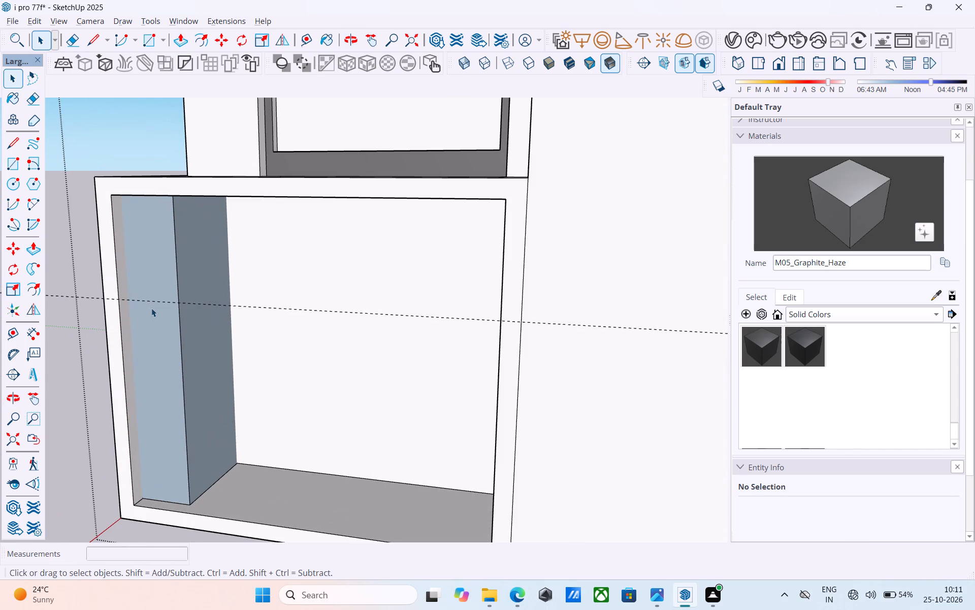
key(p)
click(153, 308)
click(285, 282)
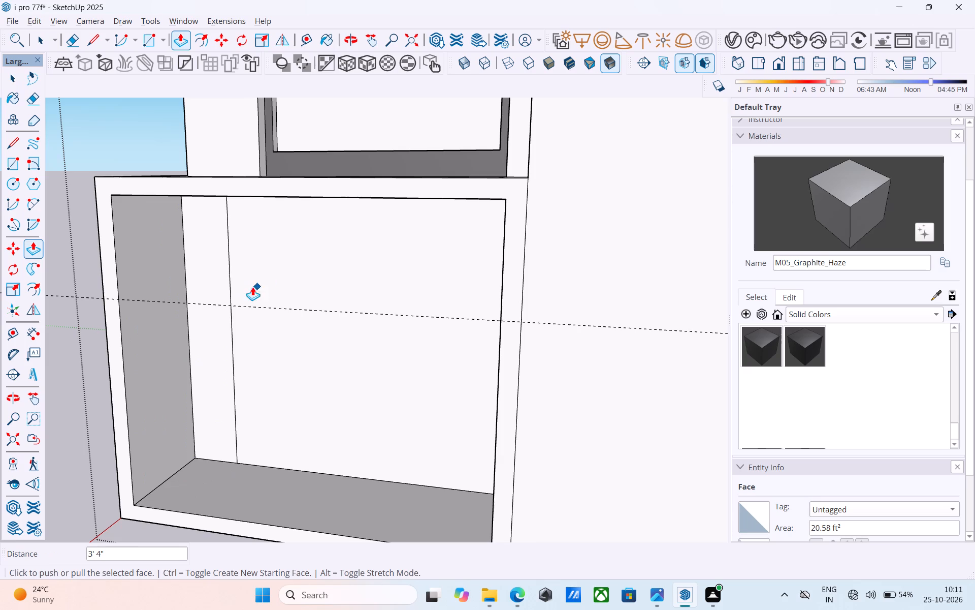
Erase the leftover vertical edge on the front recess's rear wall.
key(space)
scroll(243, 287, up, 3)
key(e)
drag(238, 284, 224, 279)
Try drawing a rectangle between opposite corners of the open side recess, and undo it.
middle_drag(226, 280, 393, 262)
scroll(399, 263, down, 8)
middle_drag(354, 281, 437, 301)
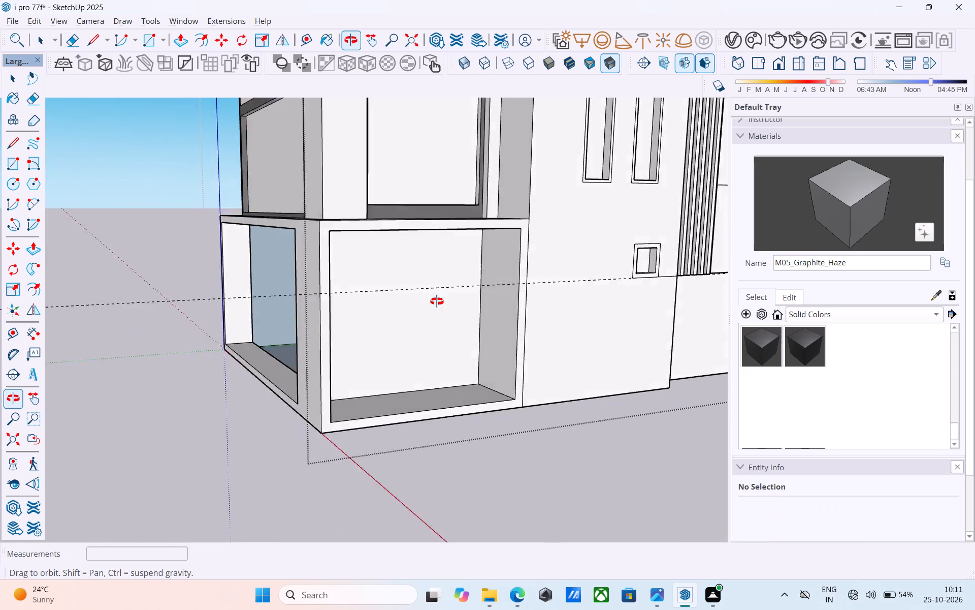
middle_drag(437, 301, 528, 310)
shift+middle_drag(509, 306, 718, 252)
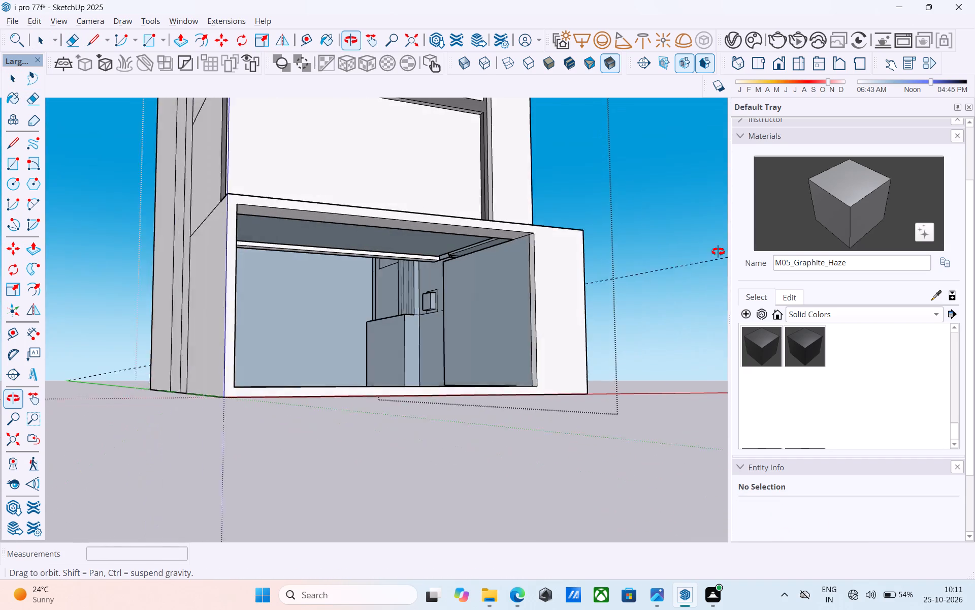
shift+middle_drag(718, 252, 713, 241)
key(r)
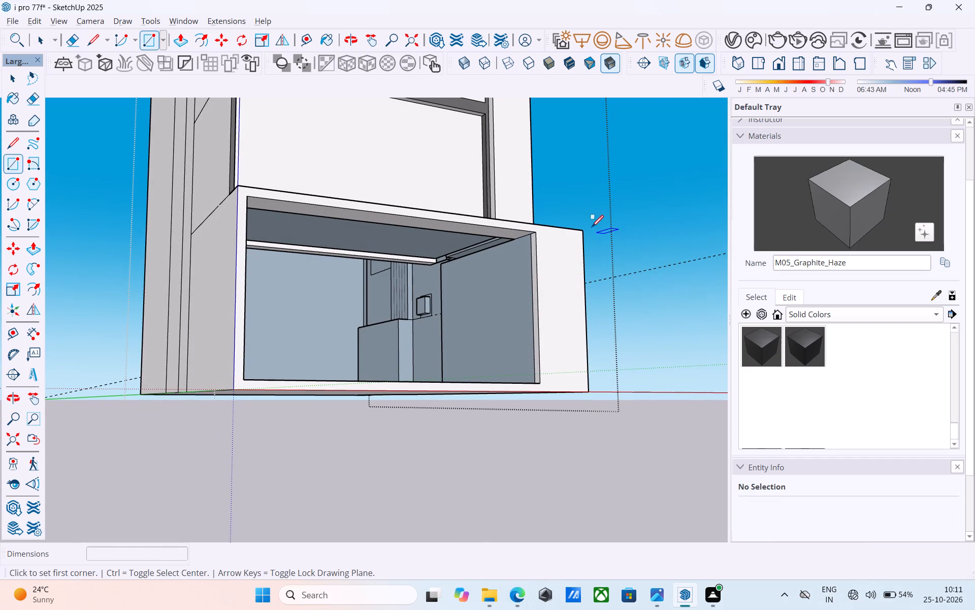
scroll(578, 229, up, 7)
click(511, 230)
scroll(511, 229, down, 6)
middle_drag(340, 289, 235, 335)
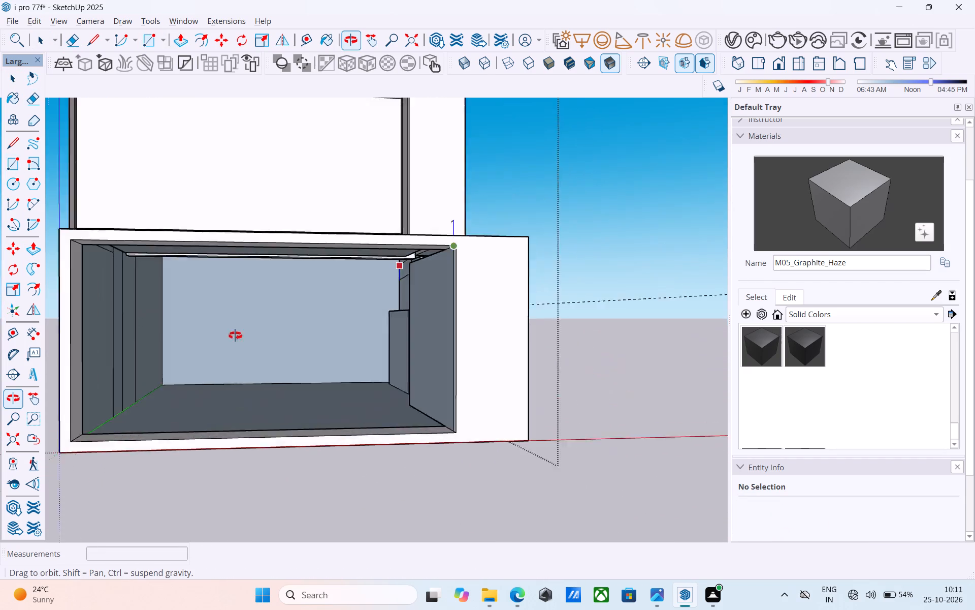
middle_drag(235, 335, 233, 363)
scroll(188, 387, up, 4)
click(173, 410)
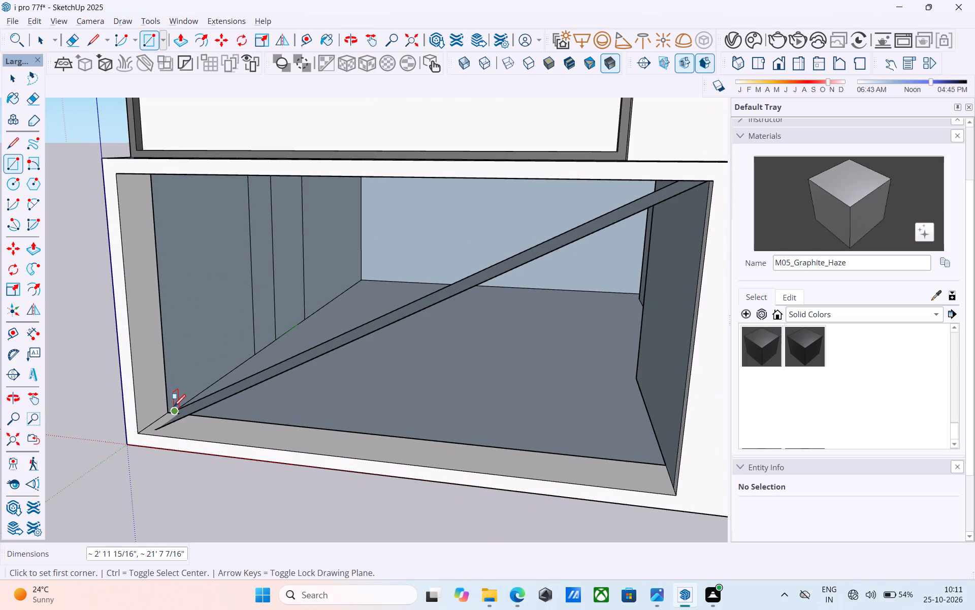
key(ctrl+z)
Close the open side recess with an 18' 8" by 9' 6" rectangle drawn between its opposite inner corners.
shift+middle_drag(181, 352, 209, 263)
middle_drag(197, 303, 125, 442)
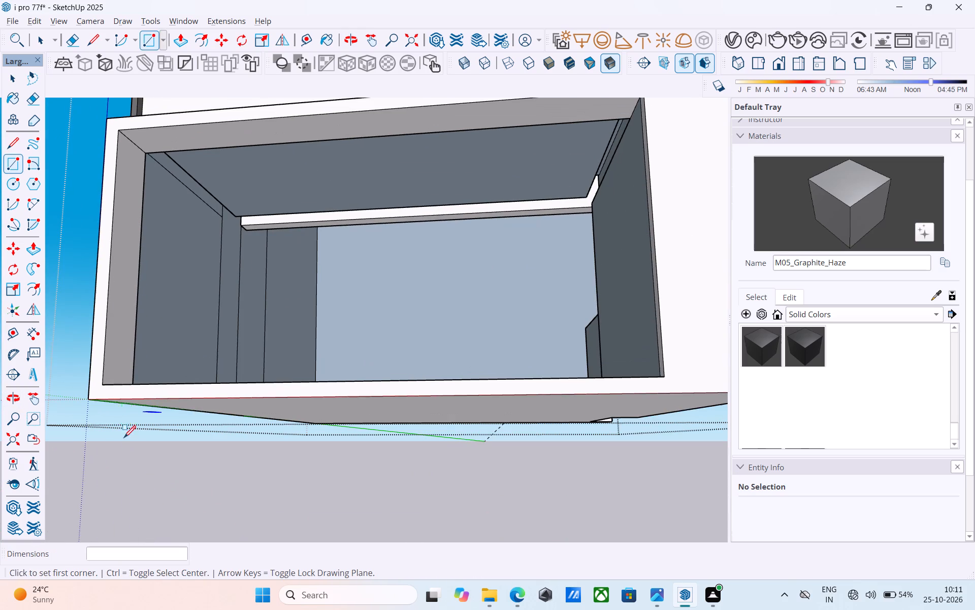
click(149, 150)
scroll(329, 266, down, 4)
shift+middle_drag(374, 277, 371, 312)
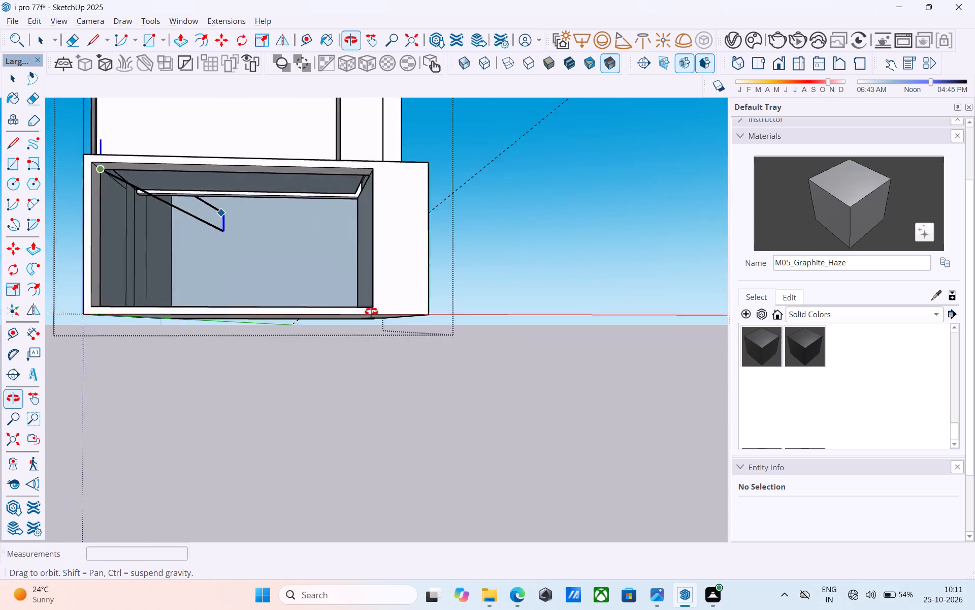
shift+middle_drag(371, 312, 460, 347)
scroll(461, 347, up, 5)
click(463, 350)
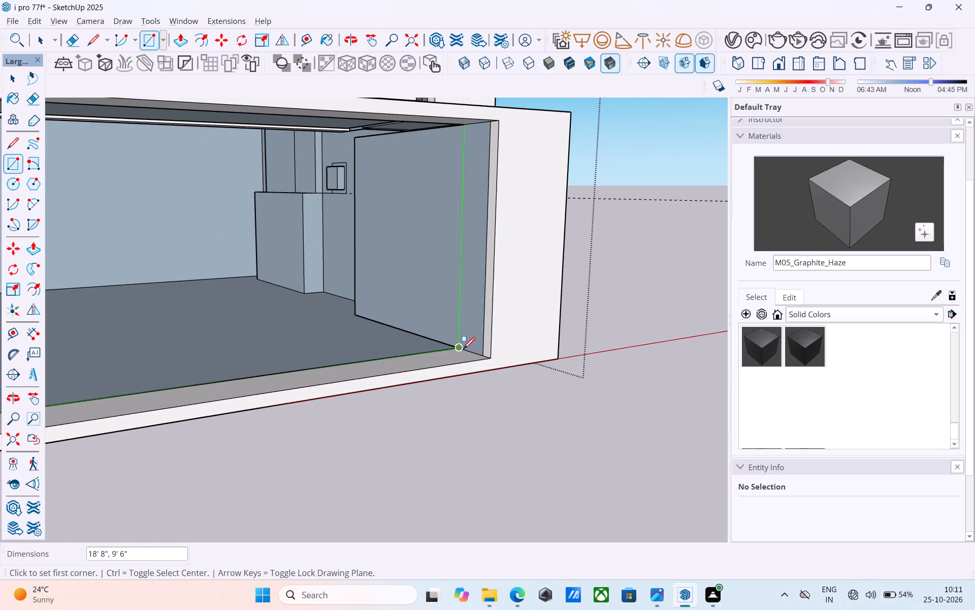
Erase the leftover vertical edge on the side recess's end face near the building corner.
scroll(472, 317, down, 5)
middle_drag(467, 314, 443, 351)
key(space)
scroll(451, 337, up, 4)
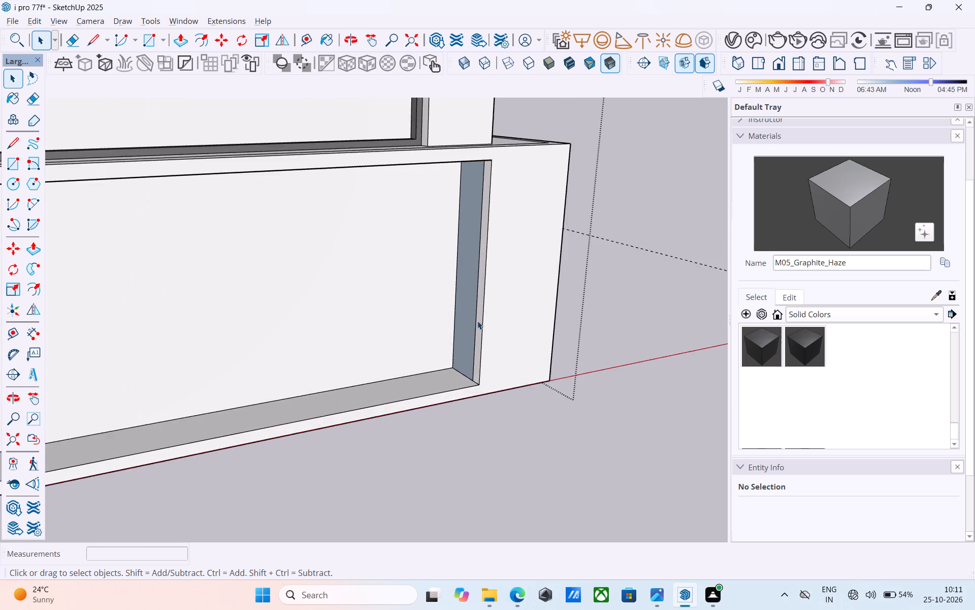
scroll(477, 321, up, 6)
key(e)
drag(478, 321, 470, 315)
key(space)
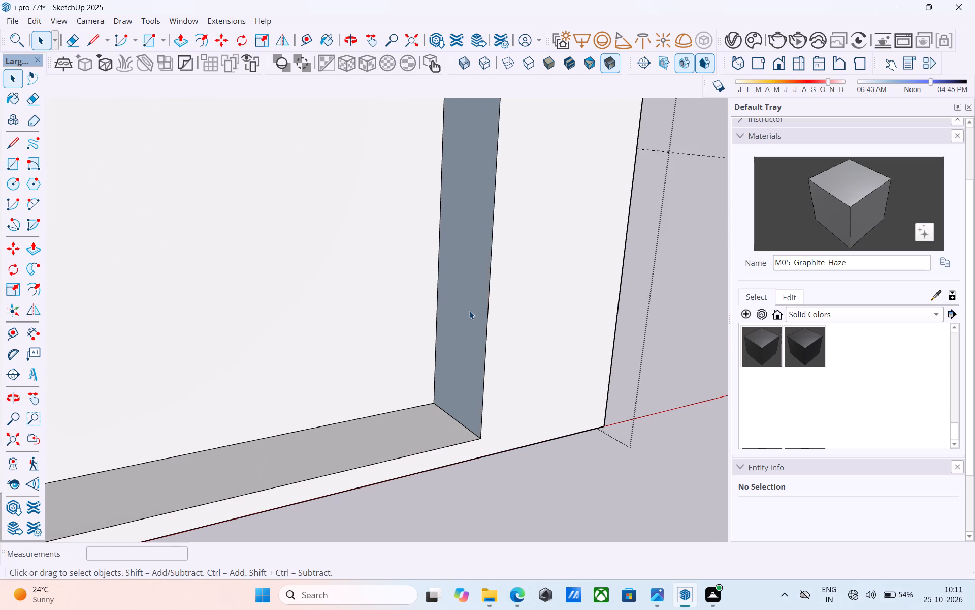
Reverse the blue end face inside the side recess.
click(469, 311)
right_click(469, 311)
click(498, 180)
Examine both base recesses and the building's underside from low angles.
scroll(495, 202, down, 9)
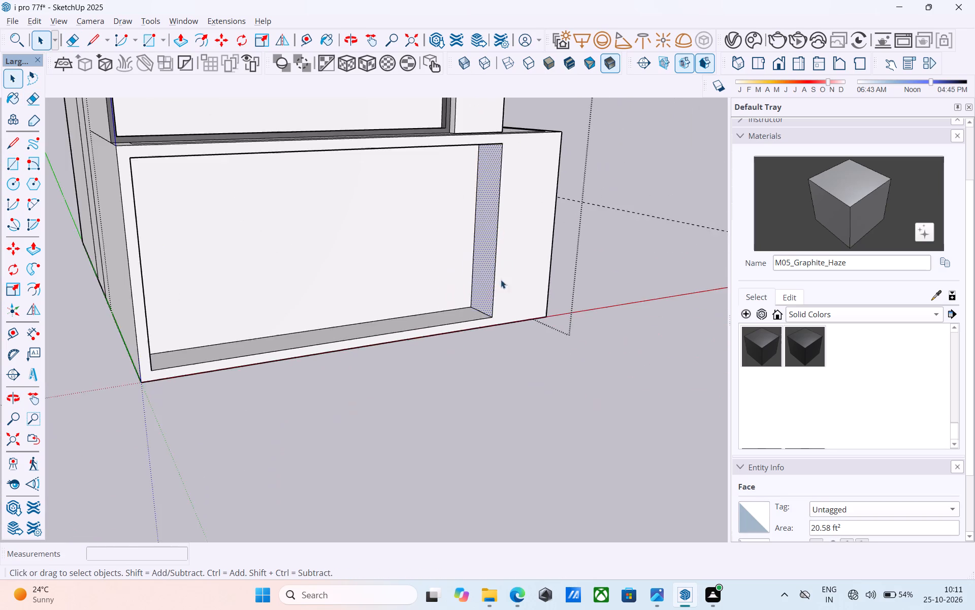
scroll(501, 280, down, 5)
middle_drag(497, 314, 248, 334)
scroll(351, 280, down, 3)
scroll(364, 282, up, 1)
scroll(368, 283, down, 2)
middle_drag(385, 292, 257, 160)
scroll(257, 163, up, 3)
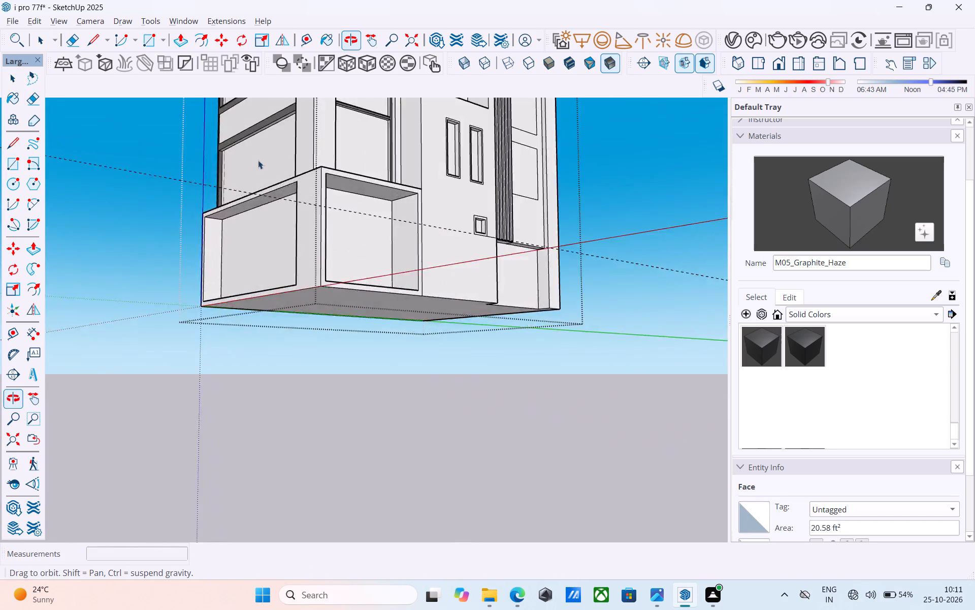
scroll(258, 160, up, 6)
scroll(277, 208, down, 5)
middle_drag(284, 217, 267, 283)
key(space)
scroll(269, 274, down, 8)
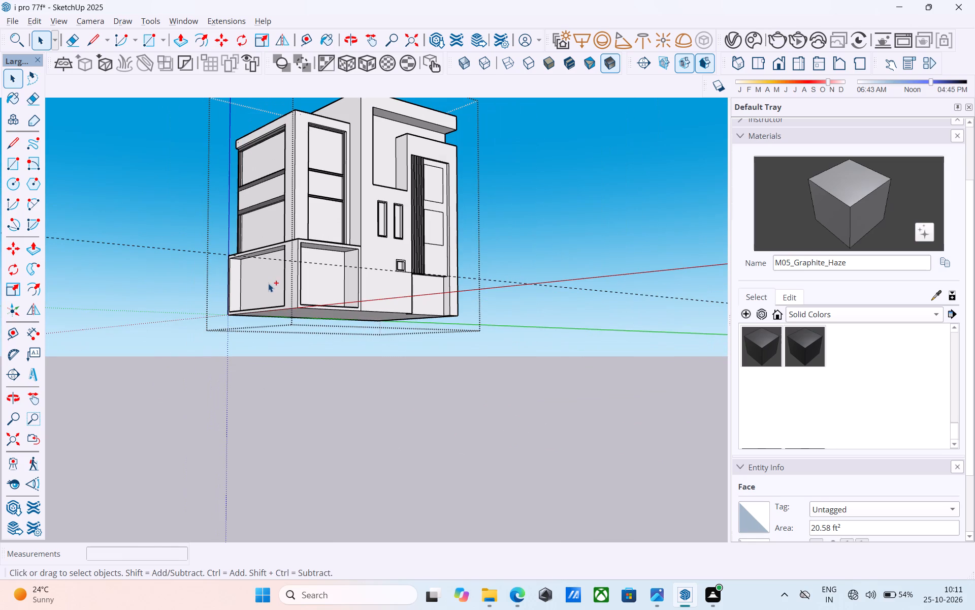
Save the model.
key(ctrl+s)
Examine the two base recesses, corner windows and whole facade from several angles.
scroll(268, 280, down, 6)
shift+middle_drag(273, 272, 284, 351)
scroll(288, 342, up, 12)
shift+middle_drag(330, 326, 330, 344)
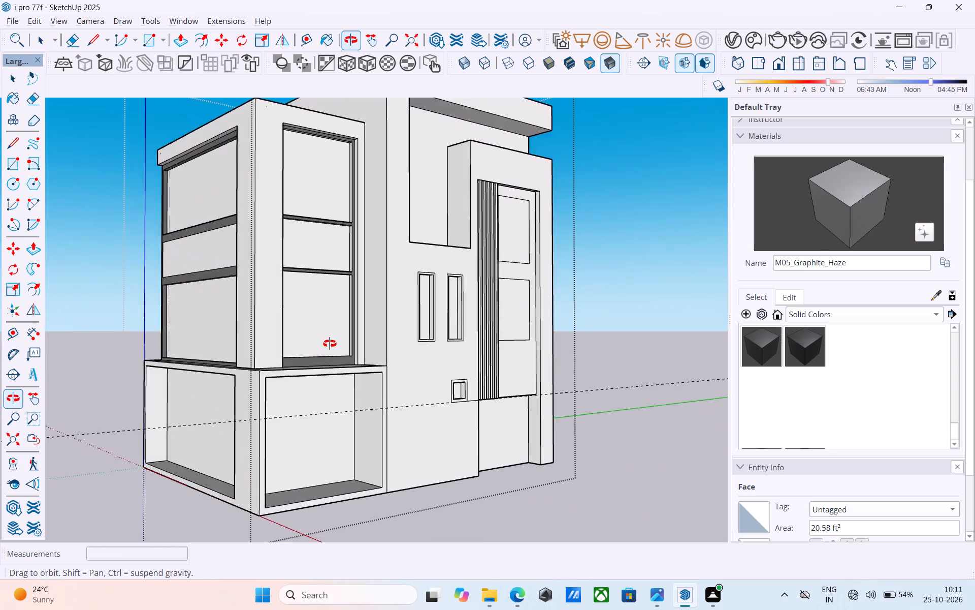
shift+middle_drag(330, 344, 344, 431)
scroll(348, 430, down, 6)
middle_drag(341, 430, 334, 357)
scroll(349, 318, up, 6)
scroll(356, 296, down, 6)
middle_drag(356, 296, 356, 295)
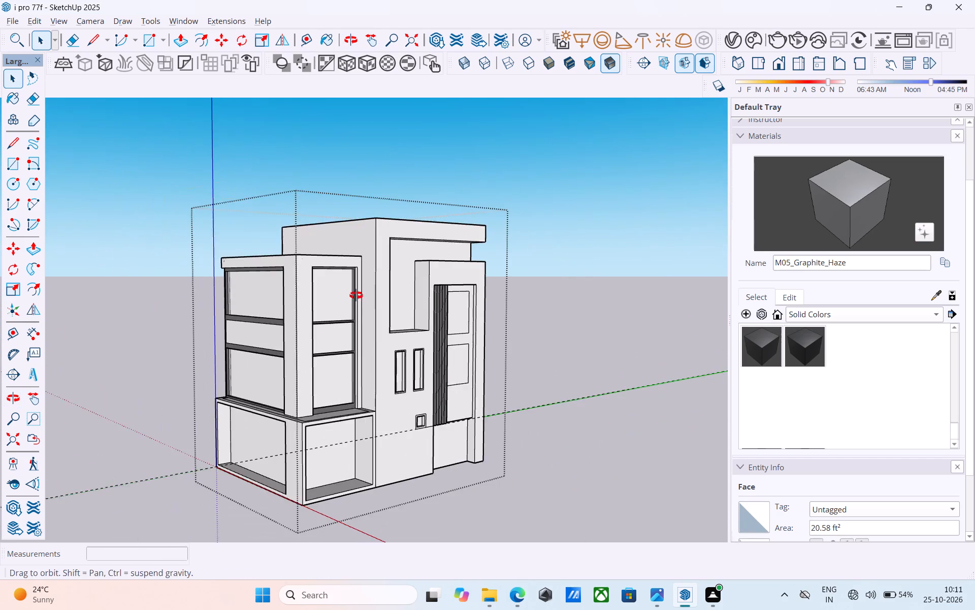
middle_drag(356, 295, 381, 395)
scroll(319, 157, down, 6)
scroll(329, 335, up, 10)
middle_drag(350, 343, 351, 262)
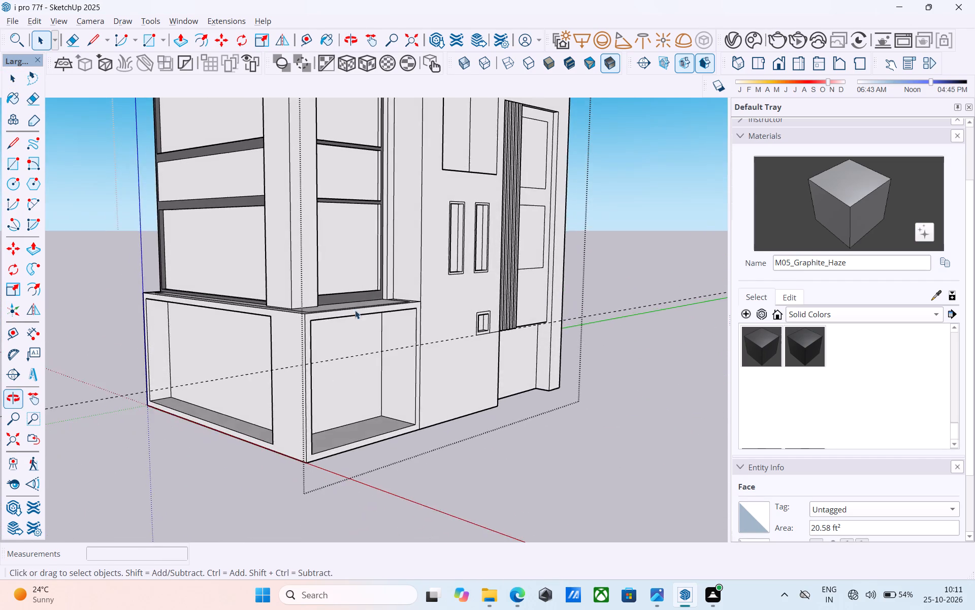
scroll(343, 380, down, 8)
middle_drag(346, 416, 308, 308)
scroll(310, 233, down, 4)
middle_drag(304, 268, 271, 411)
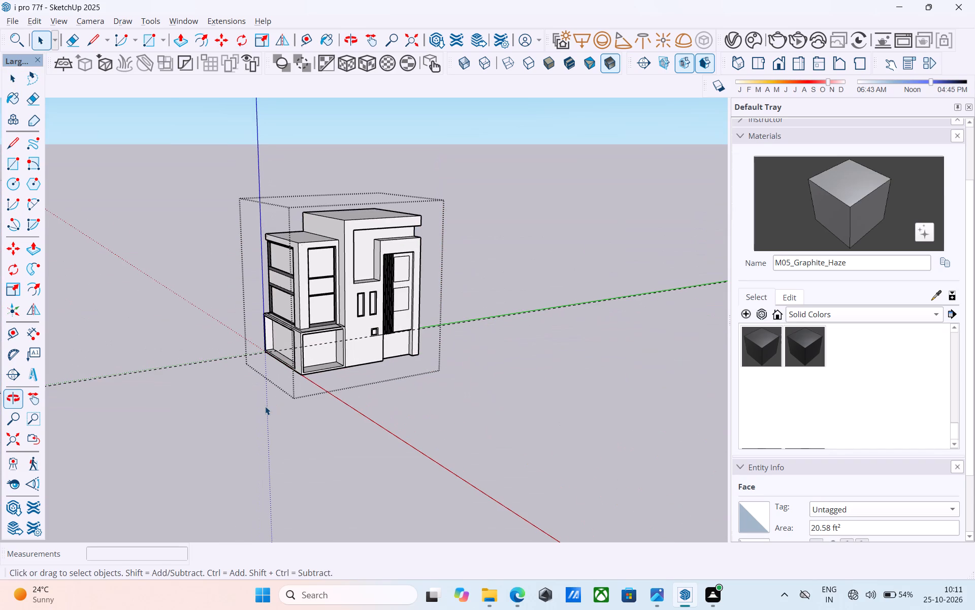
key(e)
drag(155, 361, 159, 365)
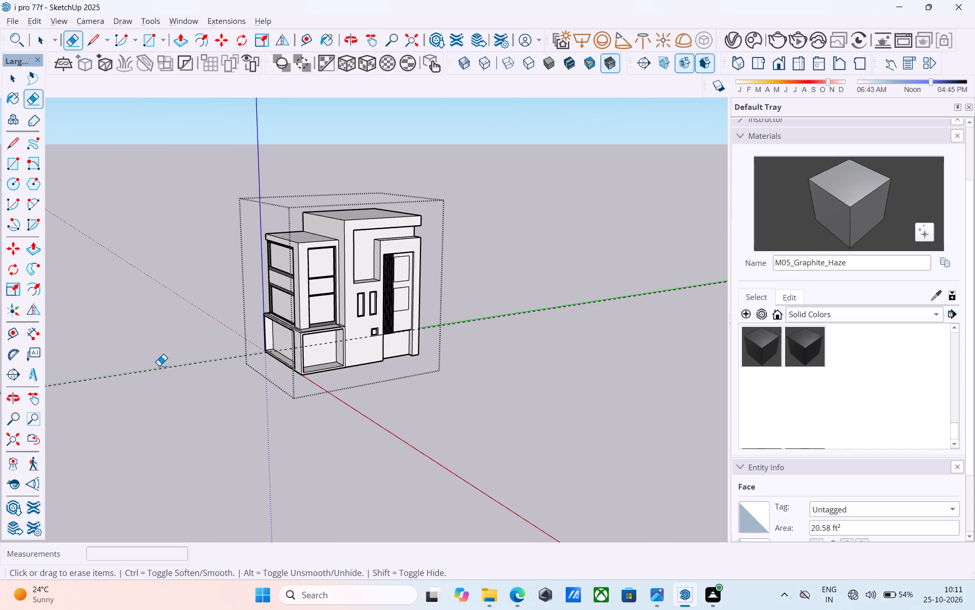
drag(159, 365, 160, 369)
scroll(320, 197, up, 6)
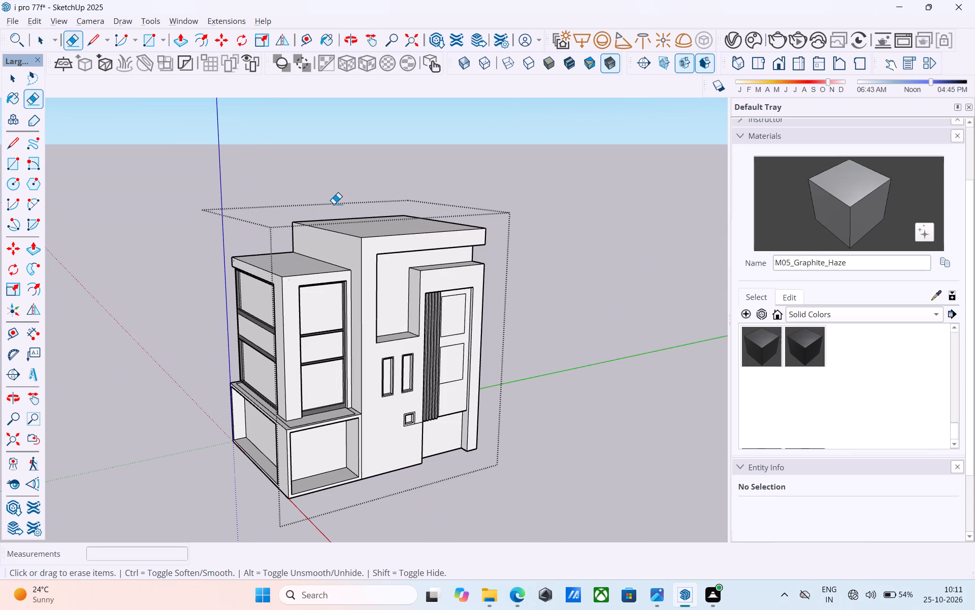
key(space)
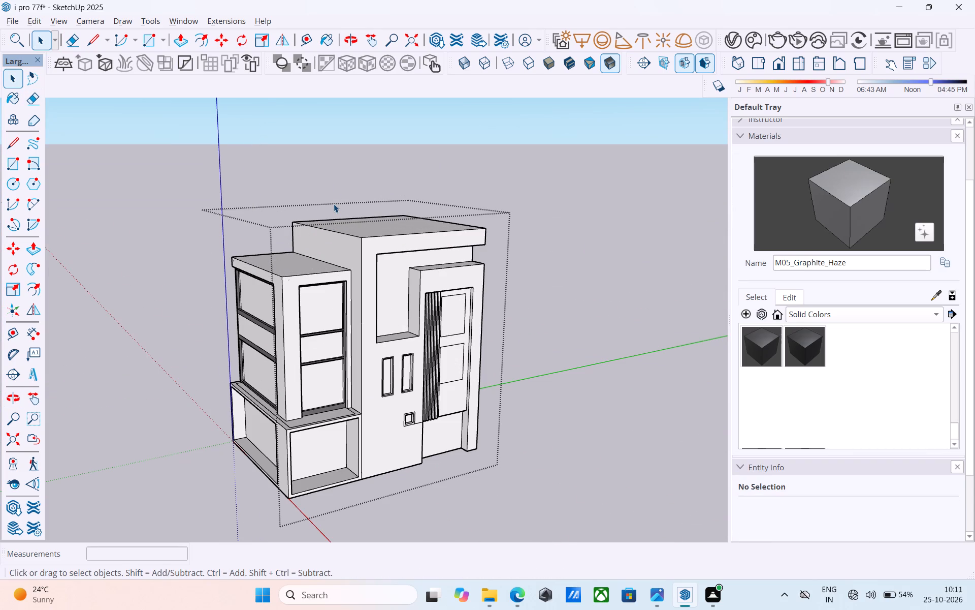
Reverse the narrow blue strip face on the back wall of the base recess on the slatted facade.
scroll(348, 233, down, 1)
middle_drag(409, 345, 360, 299)
scroll(366, 307, up, 1)
middle_drag(360, 299, 350, 280)
scroll(387, 279, down, 5)
middle_drag(366, 325, 425, 297)
scroll(347, 390, up, 10)
middle_drag(312, 360, 63, 357)
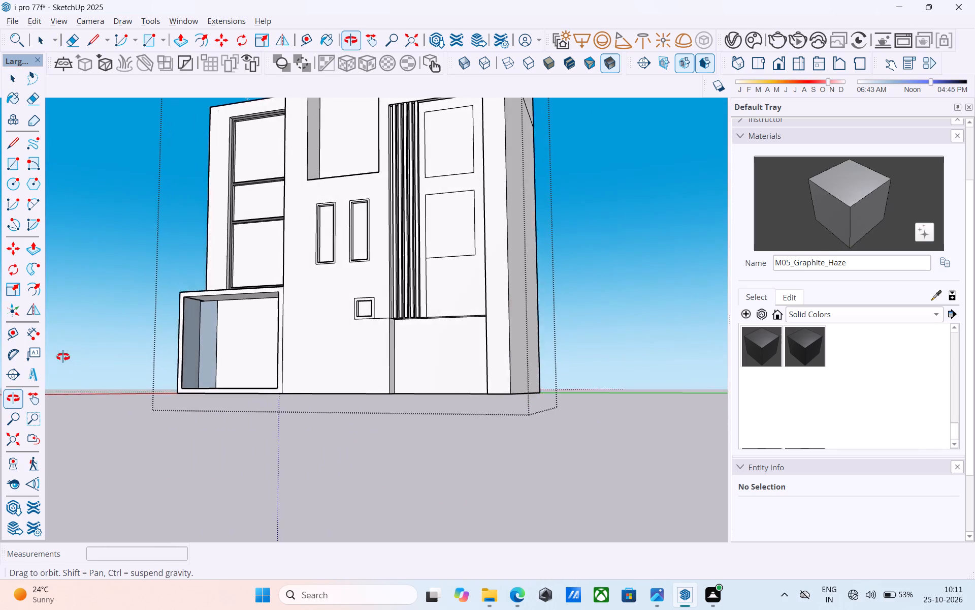
middle_drag(63, 357, 64, 358)
scroll(187, 354, up, 16)
middle_drag(224, 327, 404, 365)
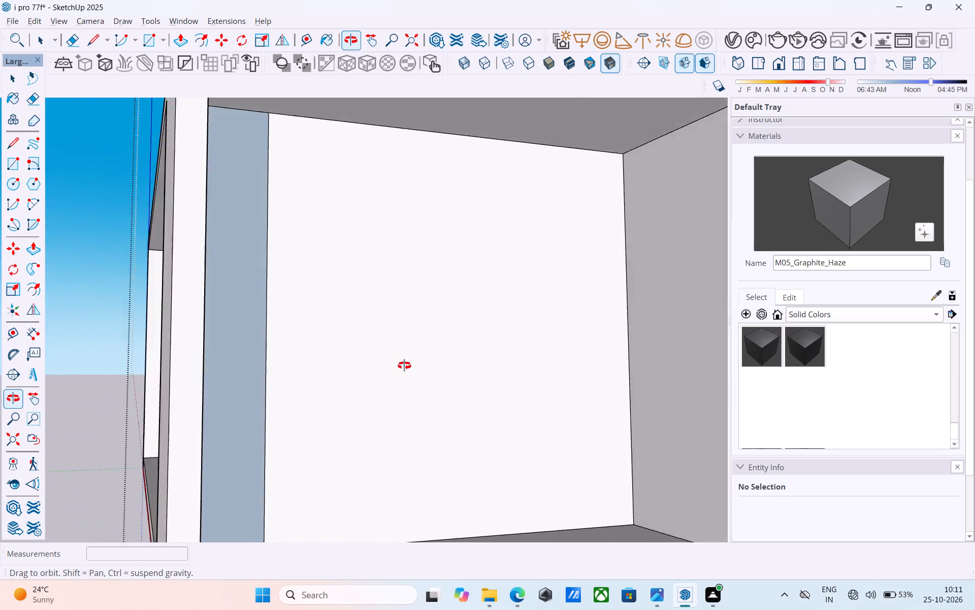
middle_drag(404, 365, 294, 378)
click(250, 380)
right_click(250, 380)
drag(323, 250, 324, 238)
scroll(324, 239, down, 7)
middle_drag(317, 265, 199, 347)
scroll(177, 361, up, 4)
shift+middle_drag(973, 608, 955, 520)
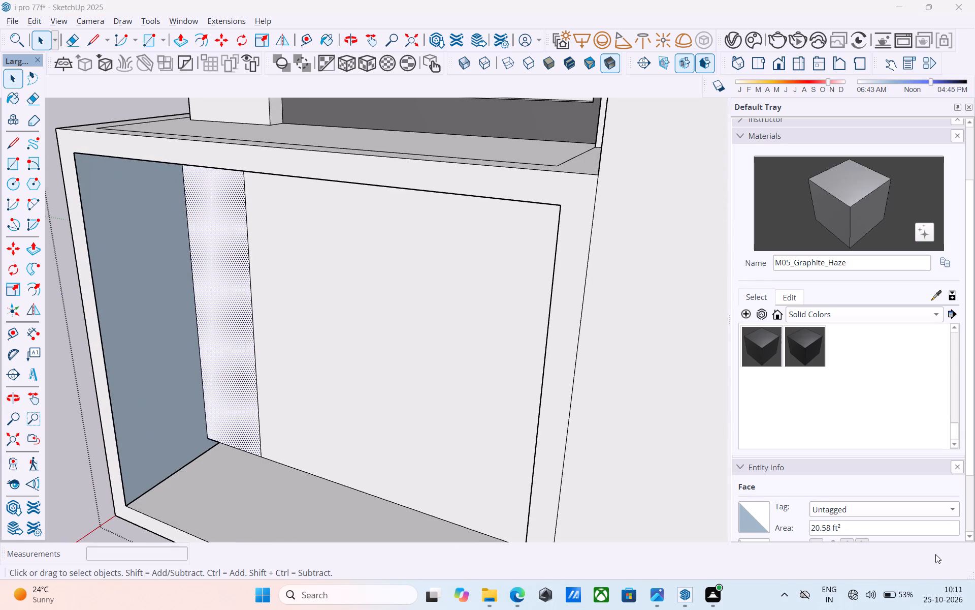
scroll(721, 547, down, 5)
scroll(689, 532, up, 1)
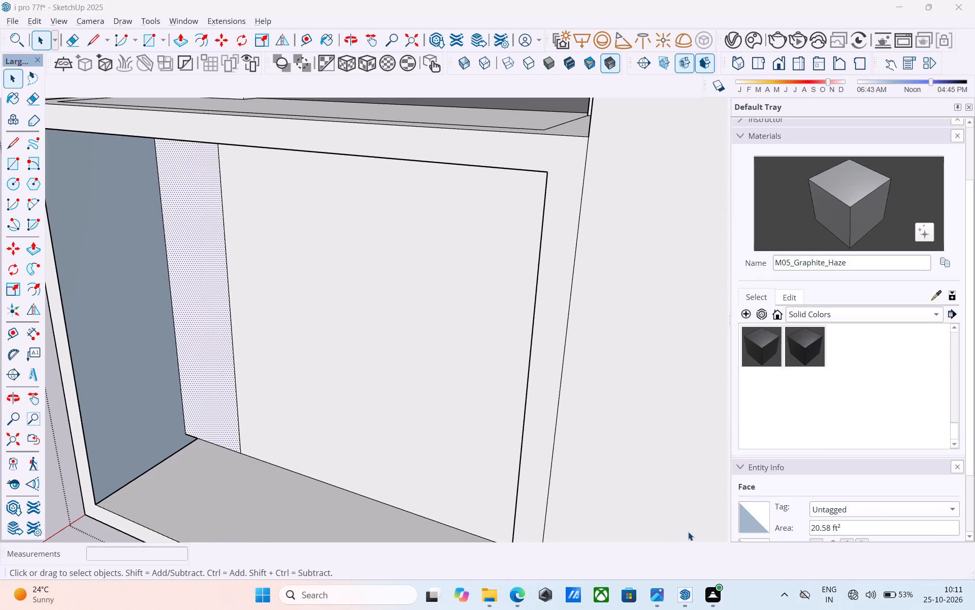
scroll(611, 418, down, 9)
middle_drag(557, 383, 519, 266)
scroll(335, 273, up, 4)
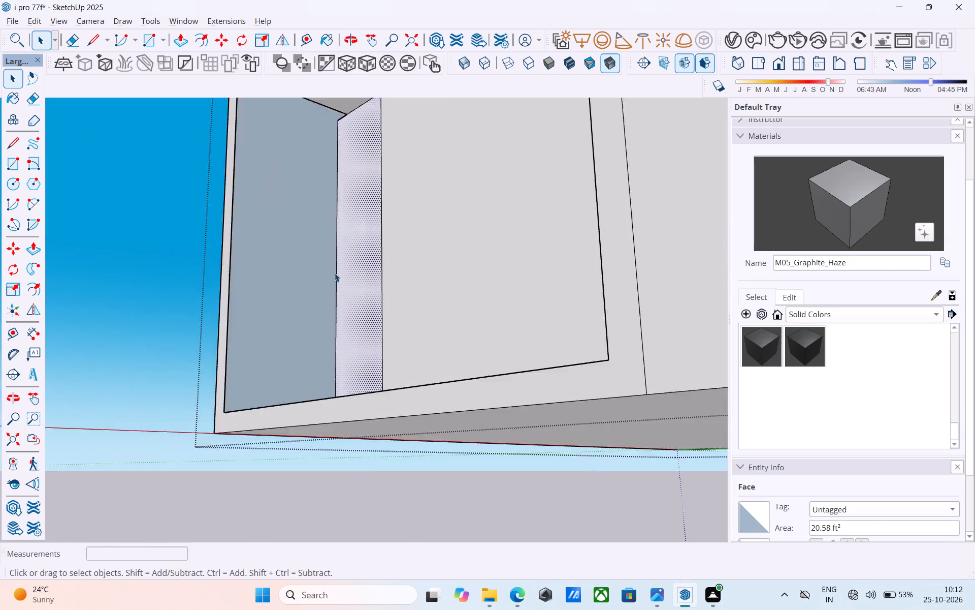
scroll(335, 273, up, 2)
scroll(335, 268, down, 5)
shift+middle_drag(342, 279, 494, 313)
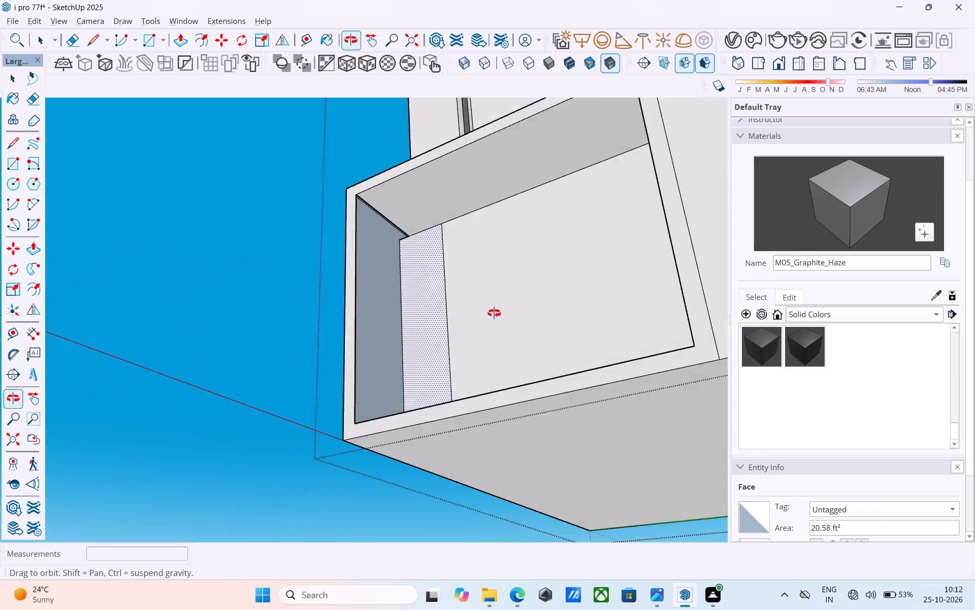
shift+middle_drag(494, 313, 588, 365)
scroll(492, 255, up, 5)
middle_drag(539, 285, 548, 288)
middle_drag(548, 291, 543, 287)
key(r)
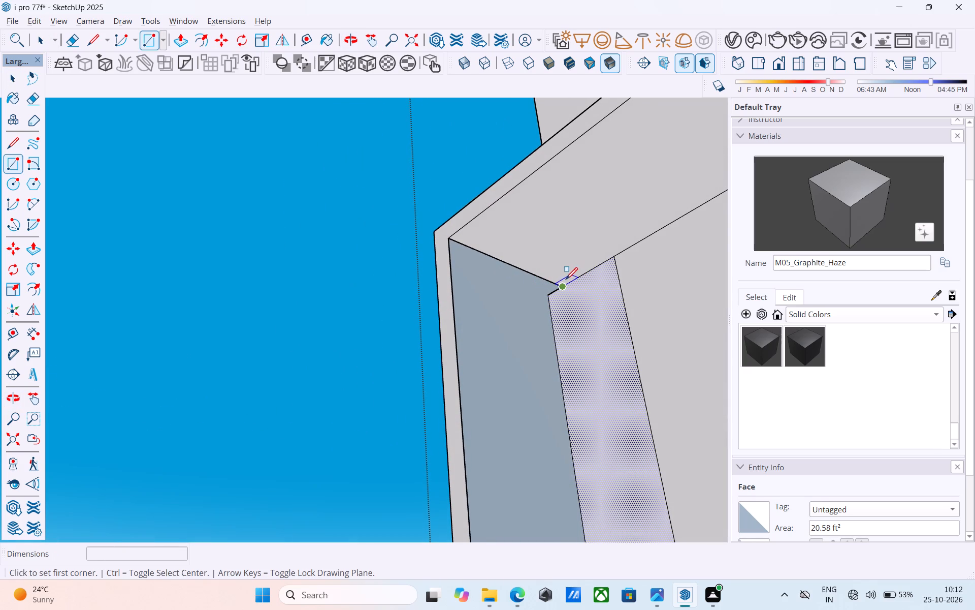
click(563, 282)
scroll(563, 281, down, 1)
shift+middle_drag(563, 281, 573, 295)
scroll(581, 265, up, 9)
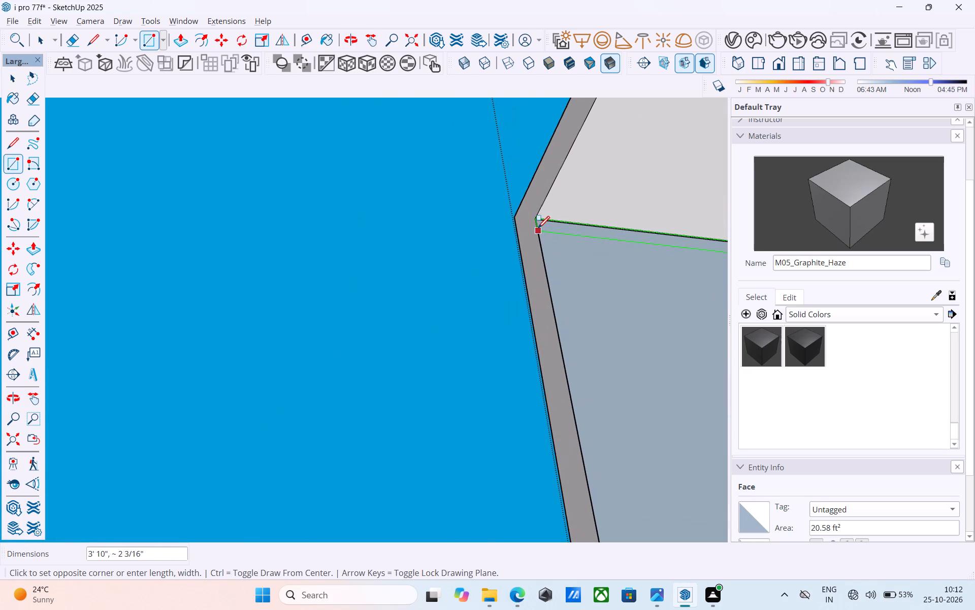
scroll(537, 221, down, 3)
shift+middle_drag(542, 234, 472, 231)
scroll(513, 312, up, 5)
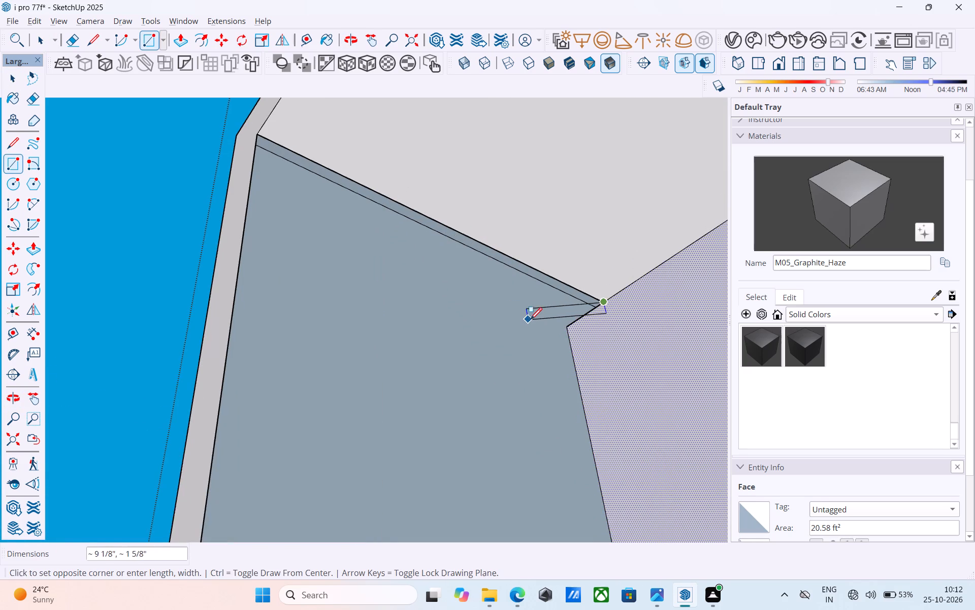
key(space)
Draw a 6" wide rectangle along the ceiling gap at the blue end of the slatted facade's base recess.
middle_drag(534, 327, 571, 419)
key(r)
click(564, 328)
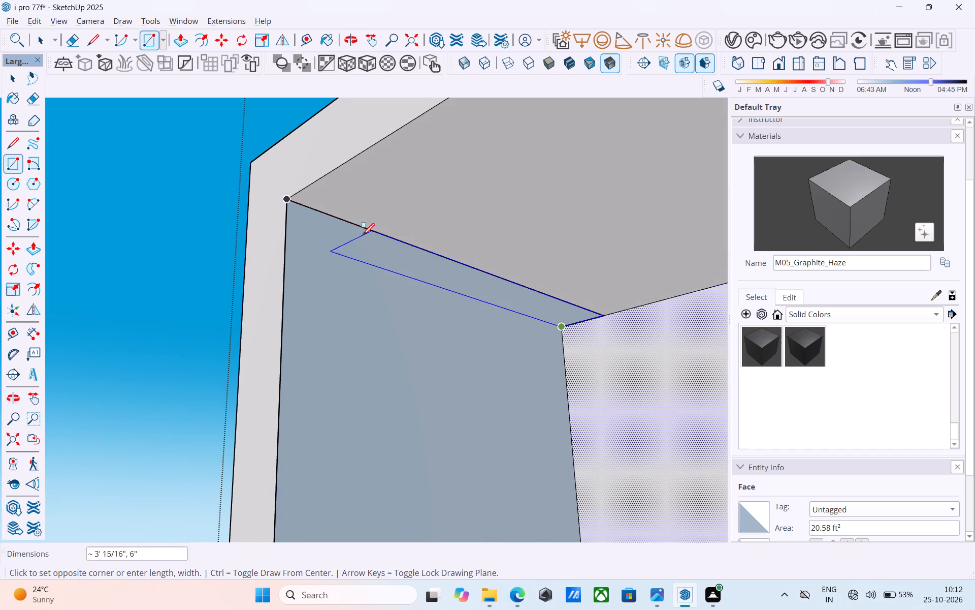
click(289, 200)
Draw a 3' 10" by 9' 6" rectangle closing the blue end of the slatted facade's base recess.
click(288, 201)
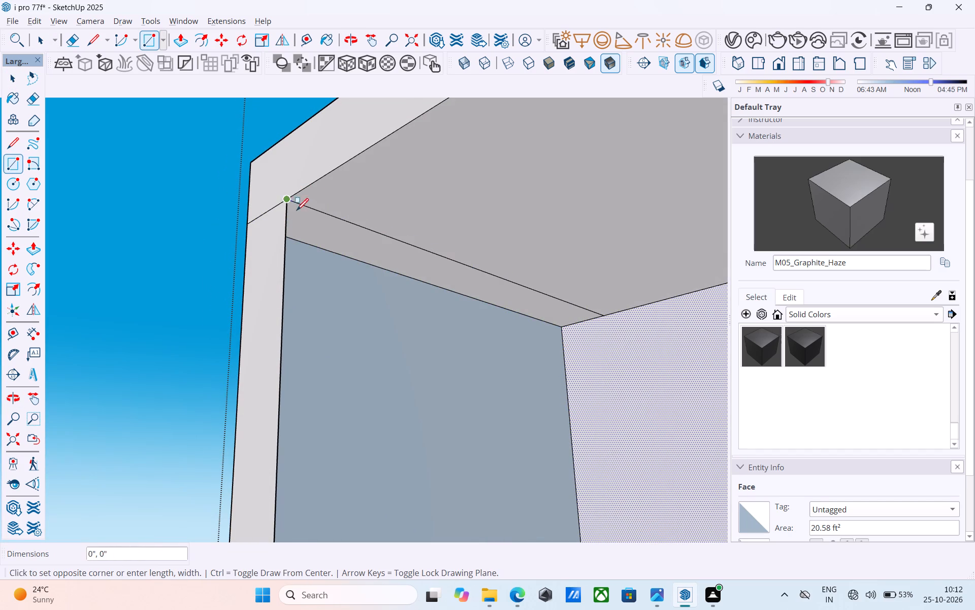
scroll(302, 223, down, 15)
scroll(318, 296, down, 2)
shift+middle_drag(320, 297, 251, 257)
scroll(327, 284, down, 4)
shift+middle_drag(396, 320, 417, 249)
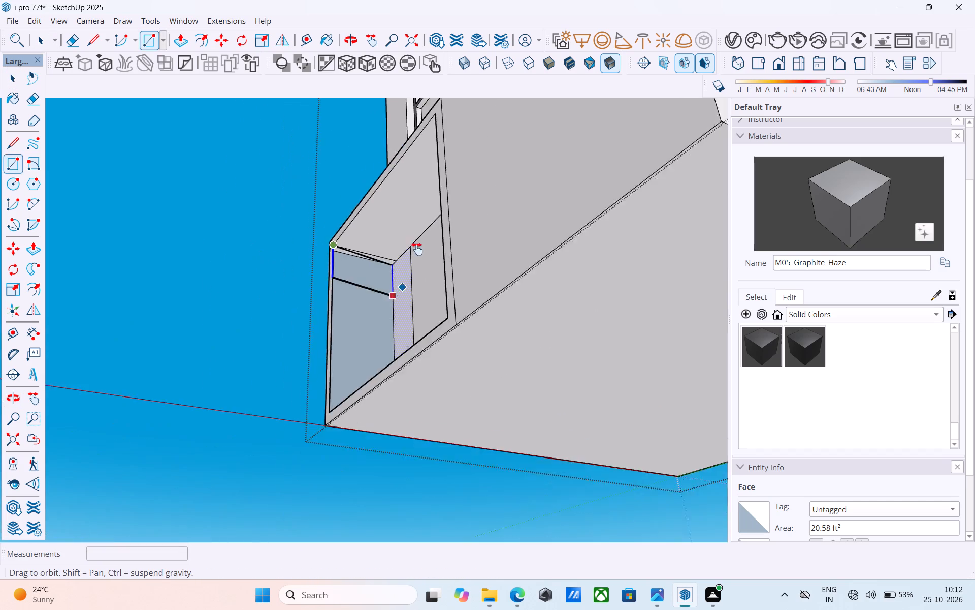
shift+middle_drag(417, 249, 366, 410)
scroll(366, 410, up, 13)
middle_drag(321, 377, 247, 443)
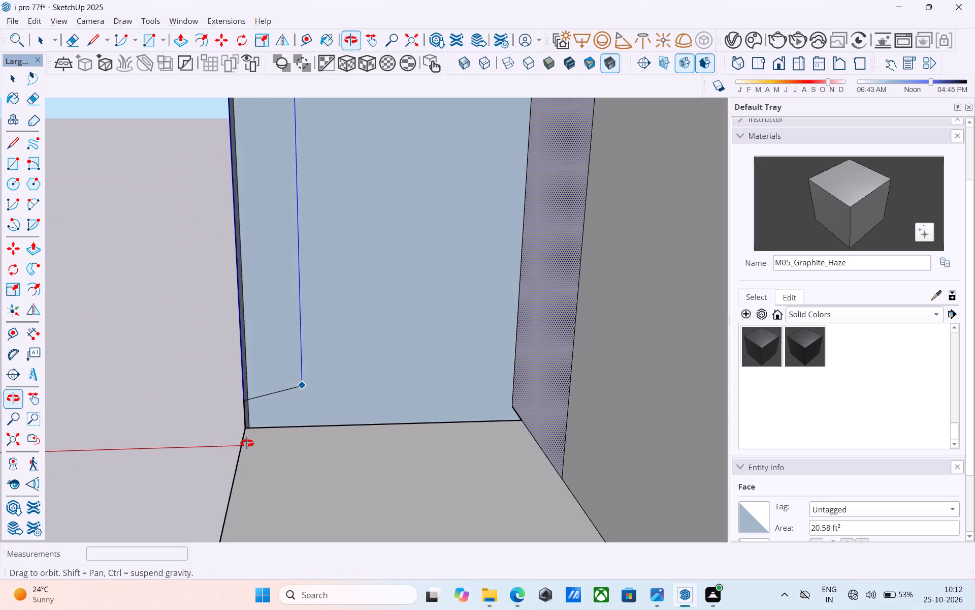
middle_drag(247, 443, 542, 504)
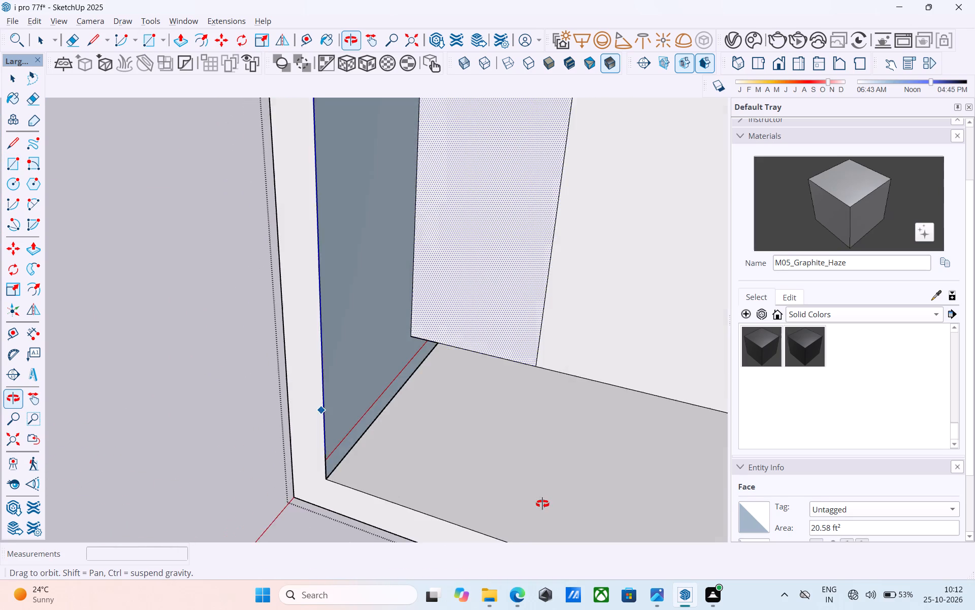
middle_drag(542, 504, 540, 489)
shift+middle_drag(489, 405, 527, 489)
key(r)
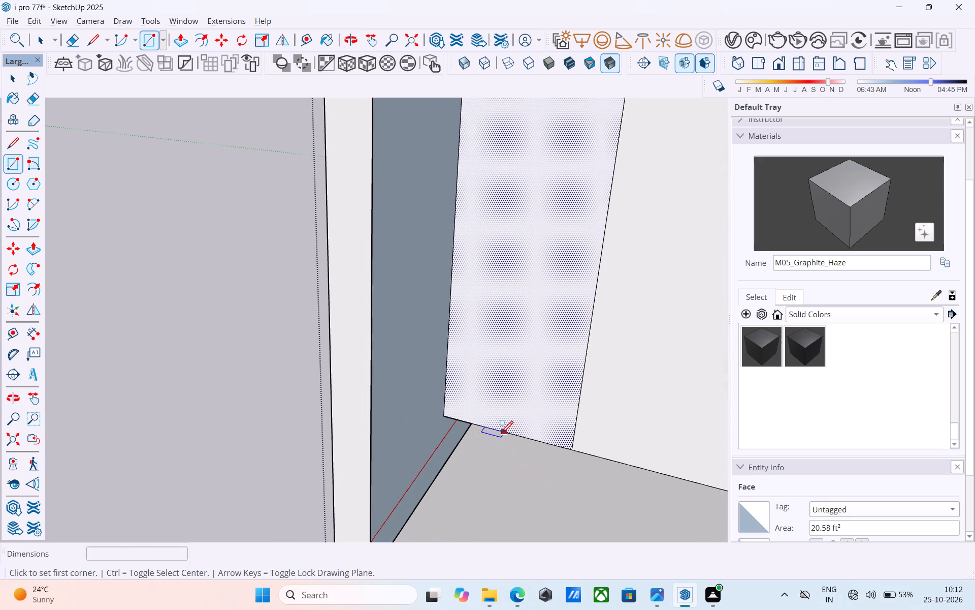
click(471, 421)
scroll(482, 348, down, 6)
shift+middle_drag(494, 332, 512, 482)
scroll(512, 482, up, 1)
shift+middle_drag(512, 482, 512, 482)
scroll(393, 161, down, 1)
shift+middle_drag(396, 178, 421, 277)
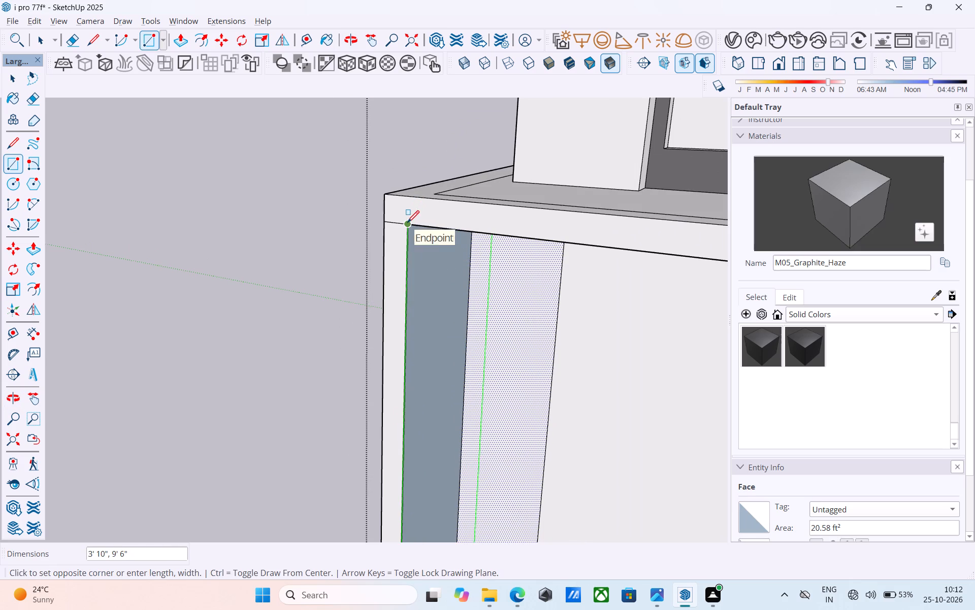
click(407, 224)
Delete the face covering the front opening of the slatted facade's base recess.
scroll(408, 225, down, 10)
key(space)
click(467, 274)
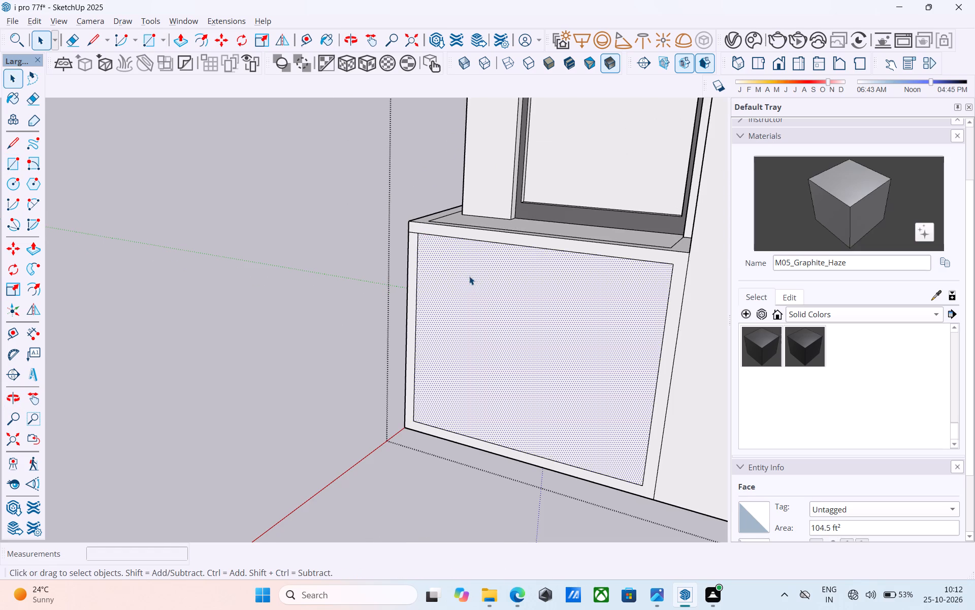
key(Delete)
scroll(469, 276, down, 6)
middle_drag(473, 280, 495, 268)
scroll(493, 270, up, 8)
key(e)
drag(476, 270, 471, 267)
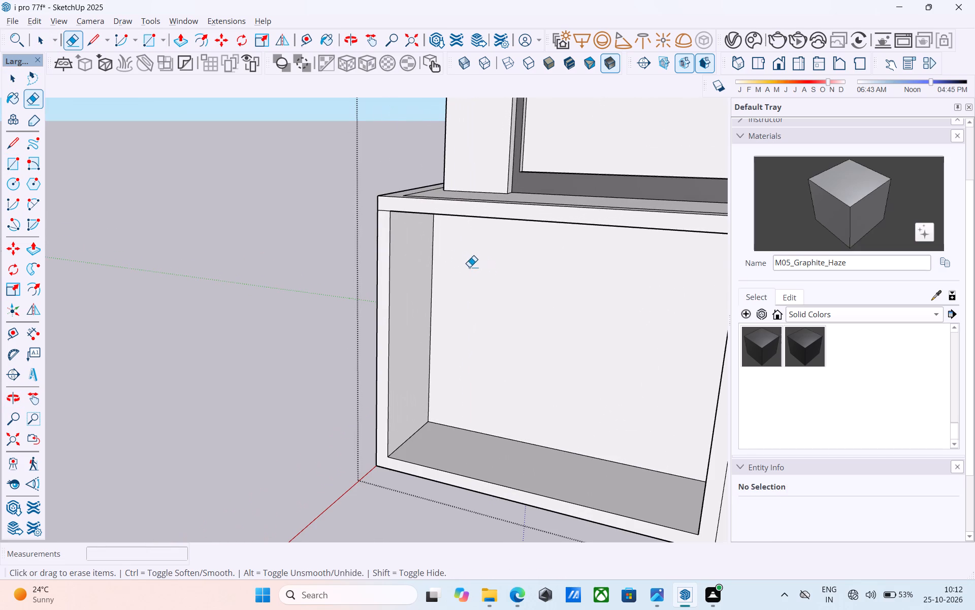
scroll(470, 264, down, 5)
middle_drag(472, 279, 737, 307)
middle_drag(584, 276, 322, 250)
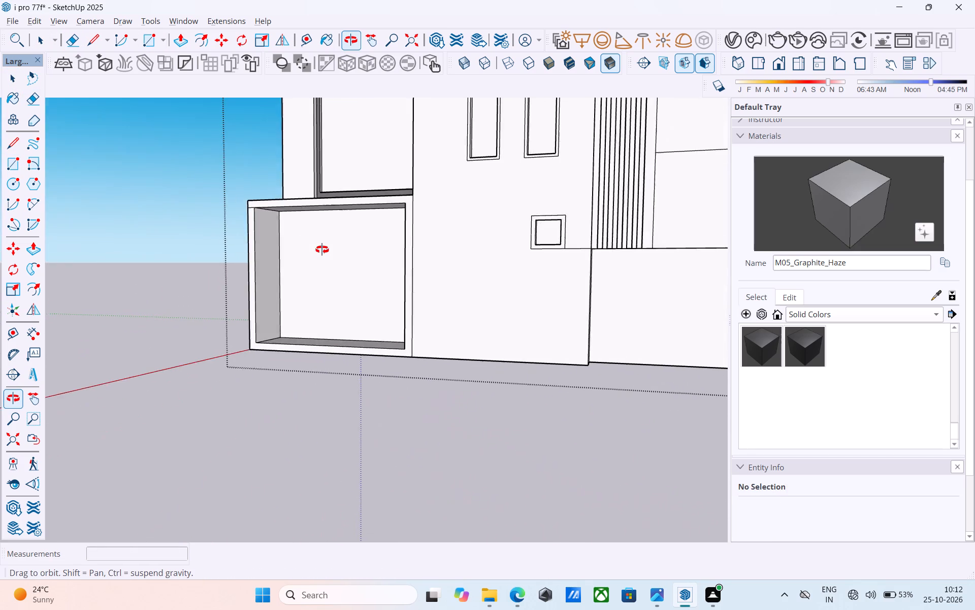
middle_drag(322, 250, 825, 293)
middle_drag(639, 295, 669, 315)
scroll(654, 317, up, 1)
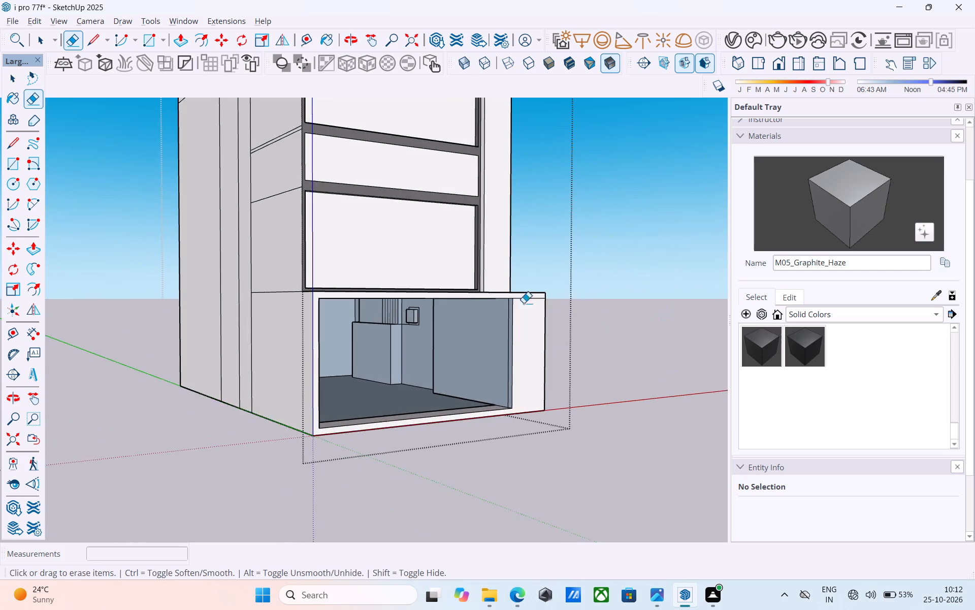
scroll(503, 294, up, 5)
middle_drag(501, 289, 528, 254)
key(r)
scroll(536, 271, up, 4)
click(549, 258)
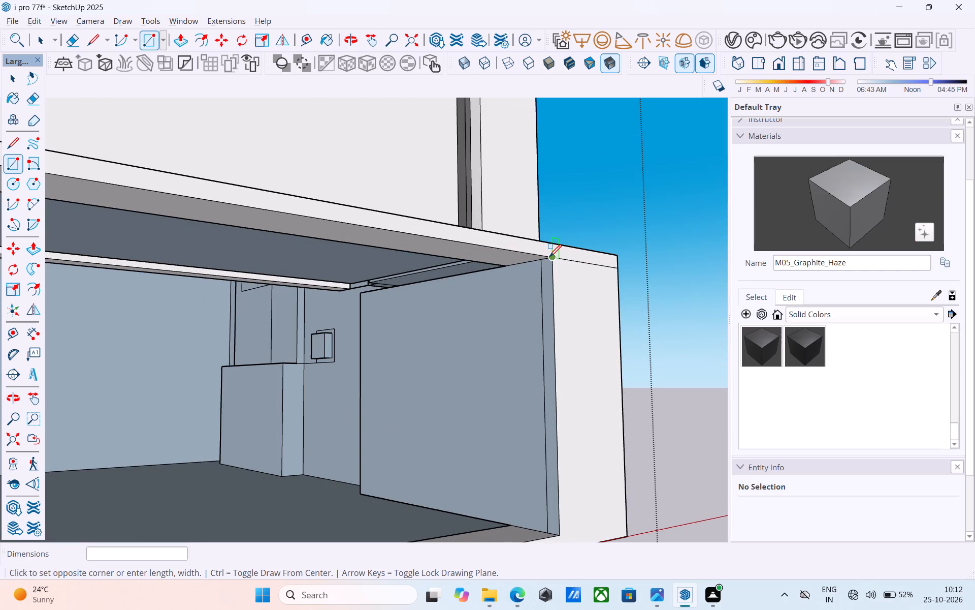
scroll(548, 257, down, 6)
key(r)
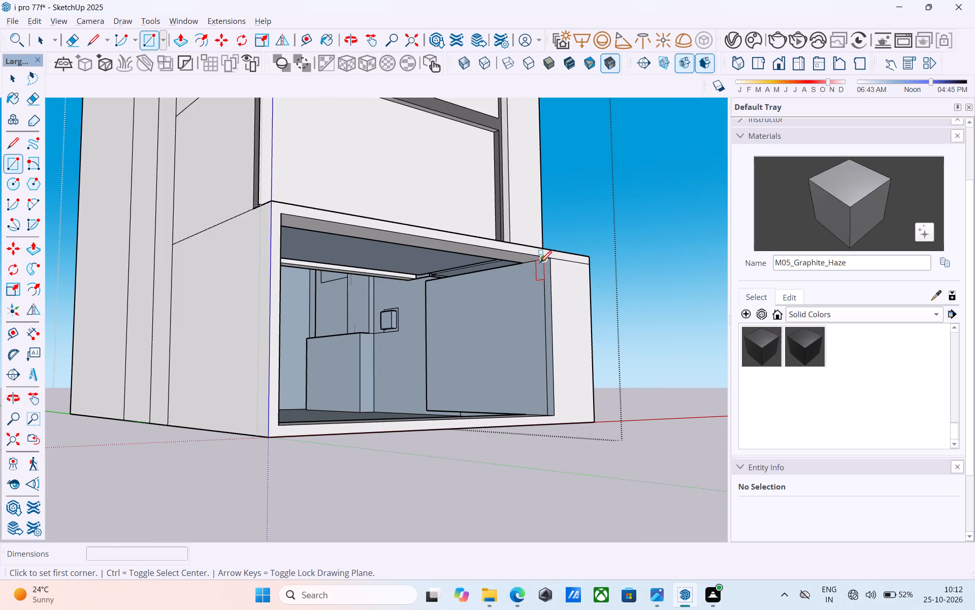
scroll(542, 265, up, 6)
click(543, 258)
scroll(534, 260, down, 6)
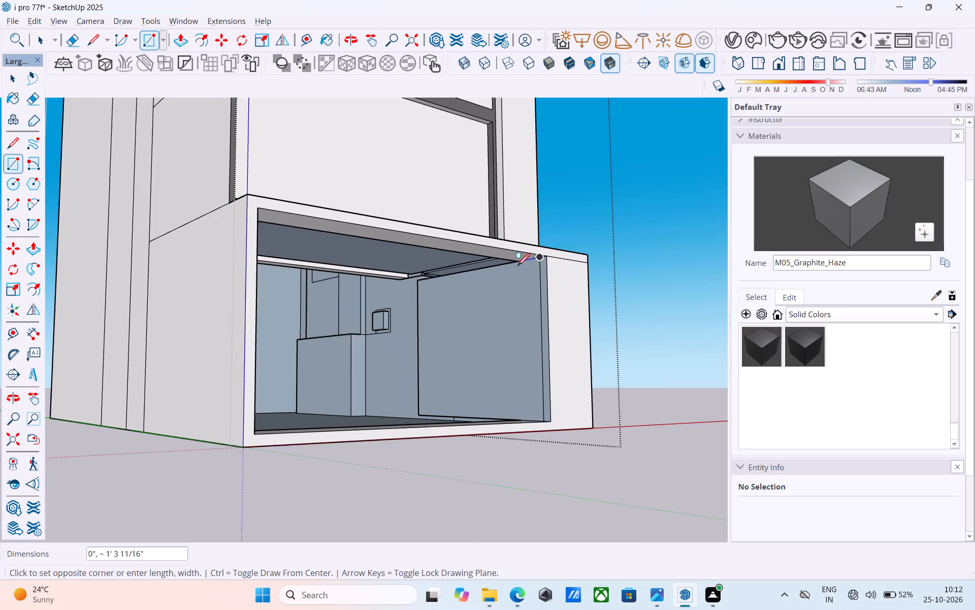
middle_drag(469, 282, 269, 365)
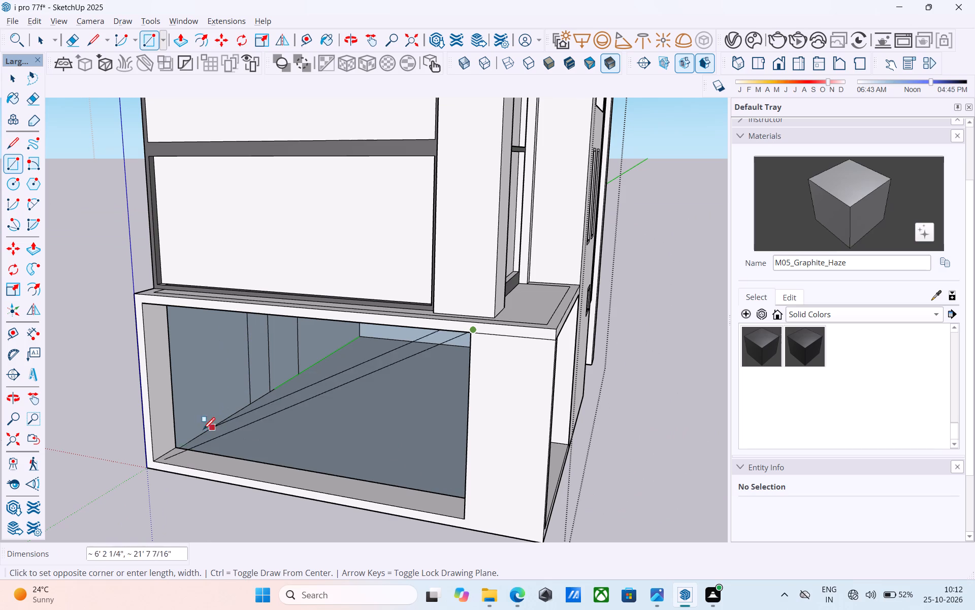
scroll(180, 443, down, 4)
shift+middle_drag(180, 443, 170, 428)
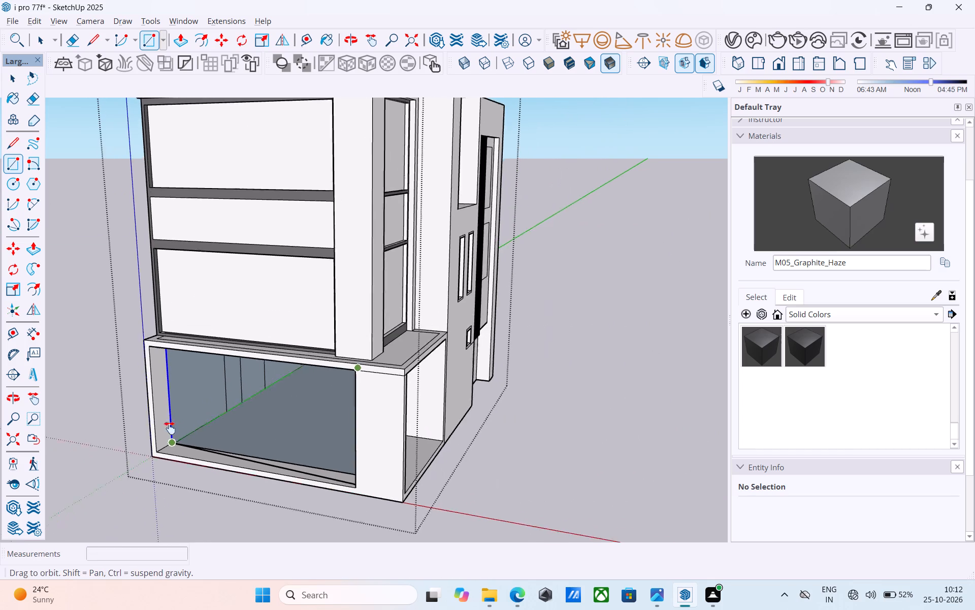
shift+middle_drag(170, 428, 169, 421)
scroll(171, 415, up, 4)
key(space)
Draw a 9' 6" vertical line at the inner end of the side recess to close its open back wall.
scroll(203, 409, down, 4)
middle_drag(204, 410, 194, 315)
scroll(196, 321, up, 4)
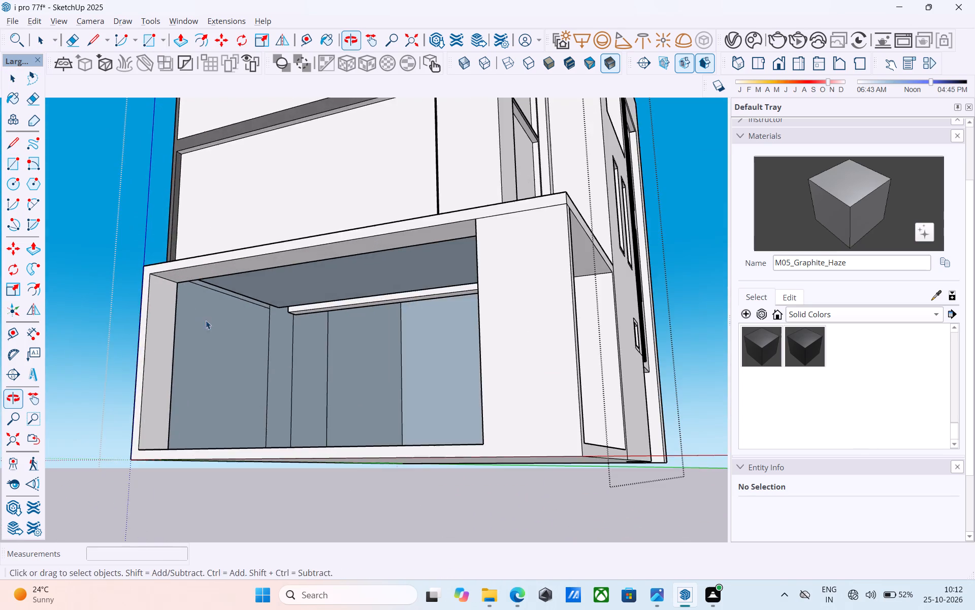
shift+middle_drag(306, 369, 531, 385)
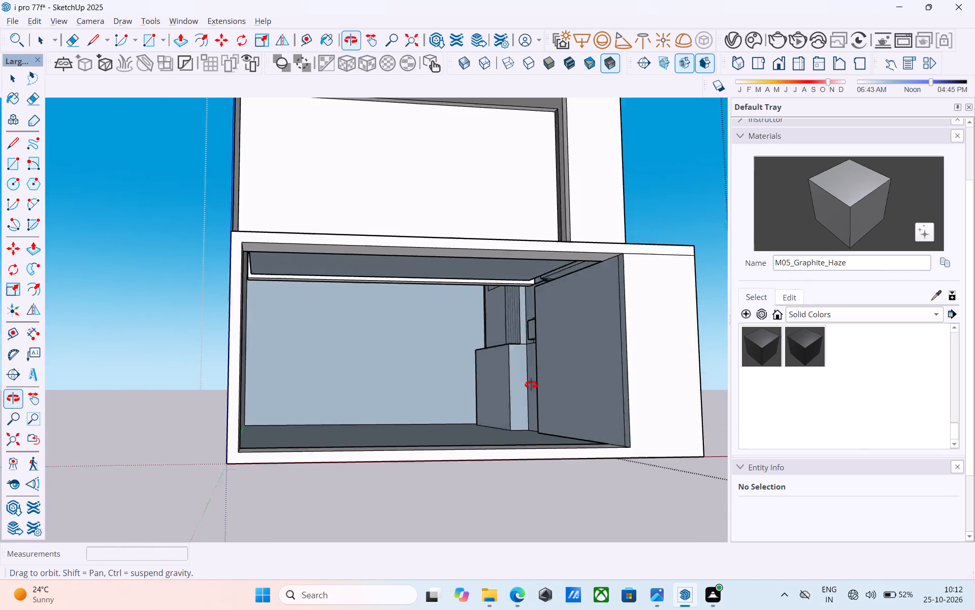
shift+middle_drag(531, 385, 609, 356)
scroll(640, 328, up, 3)
key(l)
scroll(625, 290, up, 3)
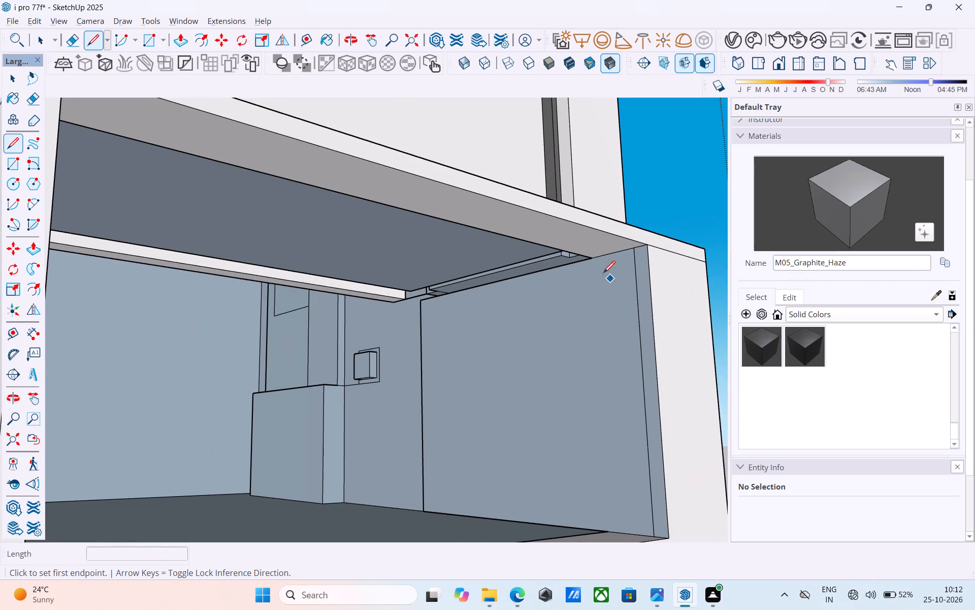
click(591, 254)
scroll(592, 254, down, 4)
middle_drag(598, 419, 590, 461)
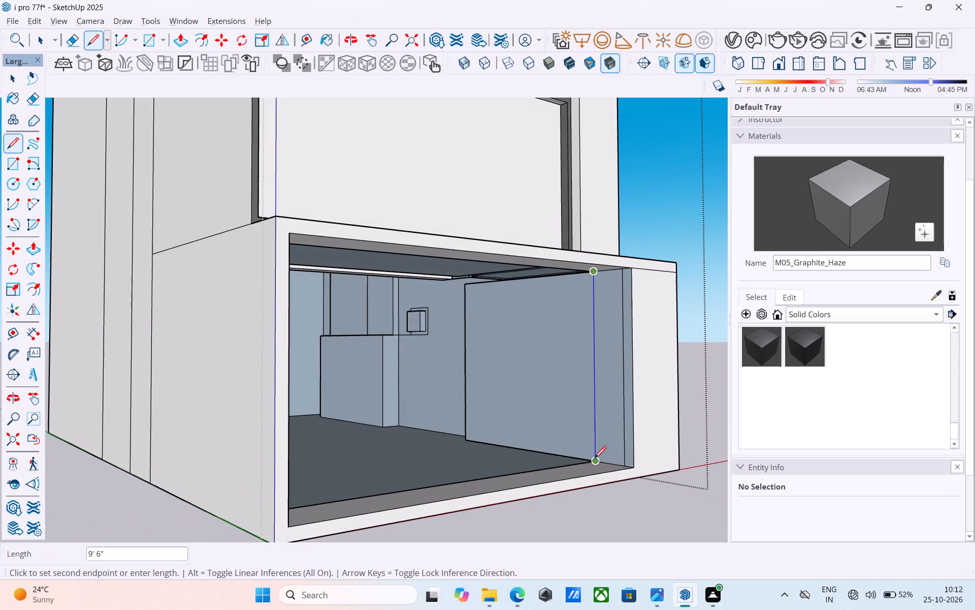
click(595, 457)
key(space)
Reverse the two back-facing end faces of the side recess so their front sides face outward.
scroll(615, 349, up, 5)
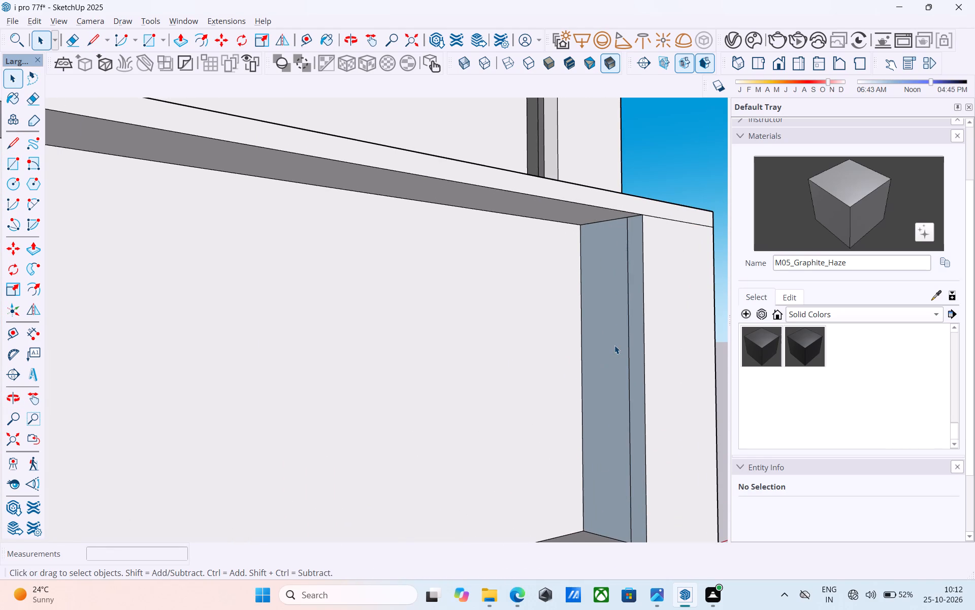
click(614, 345)
right_click(614, 345)
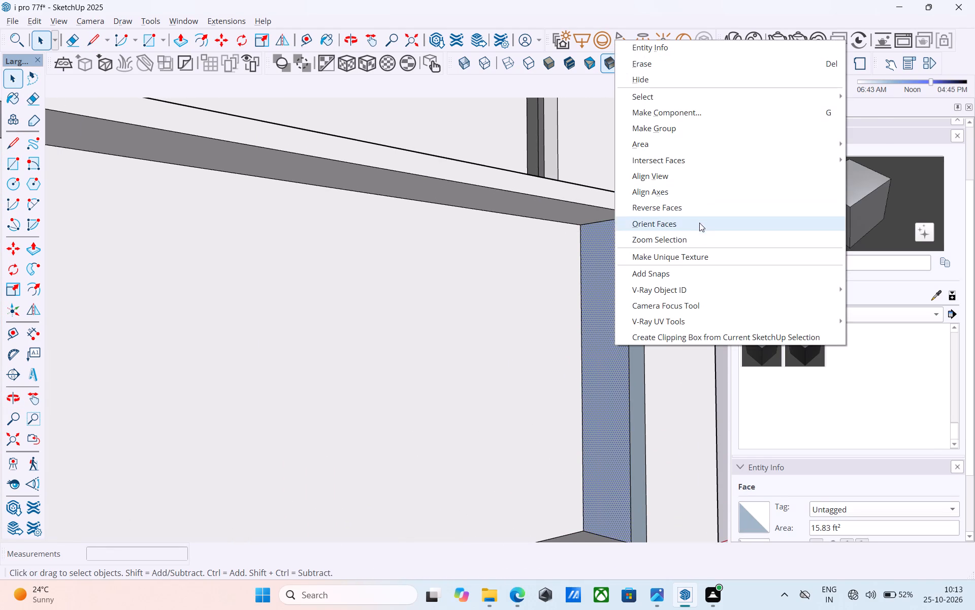
click(699, 215)
click(634, 286)
right_click(634, 286)
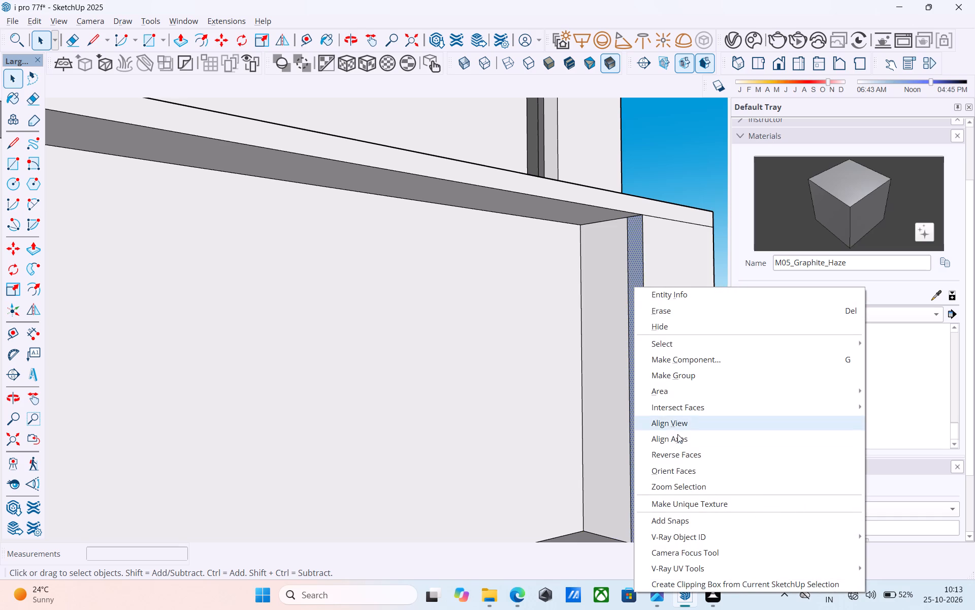
click(684, 452)
Erase the vertical edge dividing the two end faces of the side recess.
scroll(644, 321, up, 5)
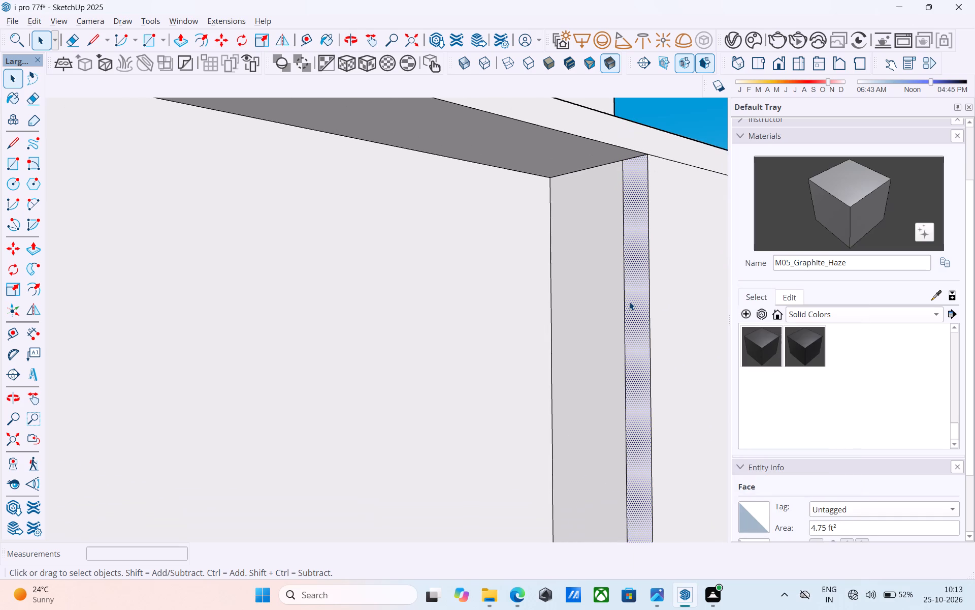
key(e)
drag(628, 301, 619, 299)
scroll(619, 297, down, 8)
key(space)
middle_drag(619, 297, 413, 310)
scroll(409, 304, down, 4)
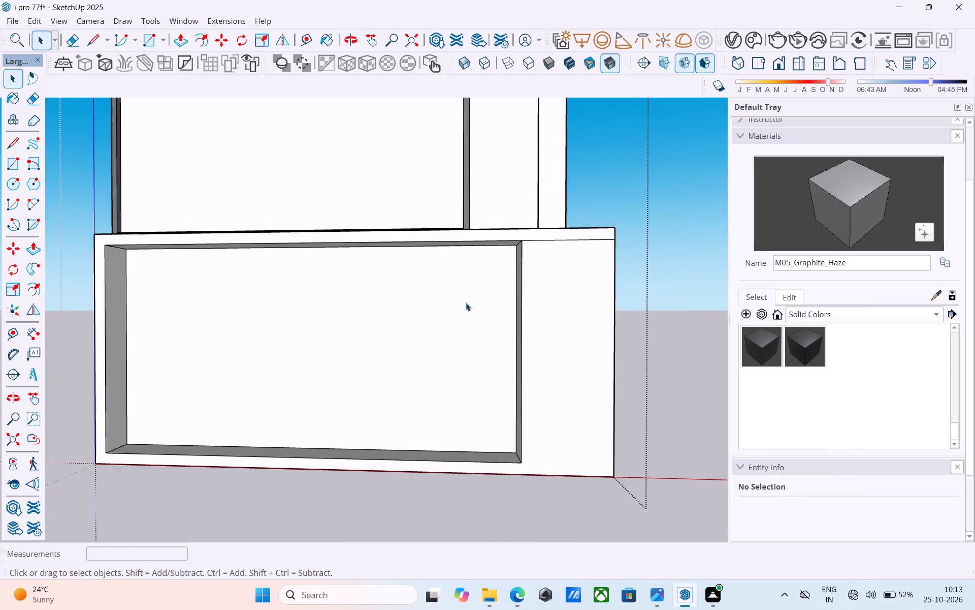
Pull the back wall of the slatted facade's base recess 3" forward.
middle_drag(497, 299, 241, 323)
middle_drag(379, 321, 207, 330)
key(space)
scroll(208, 330, down, 3)
shift+middle_drag(209, 329, 312, 341)
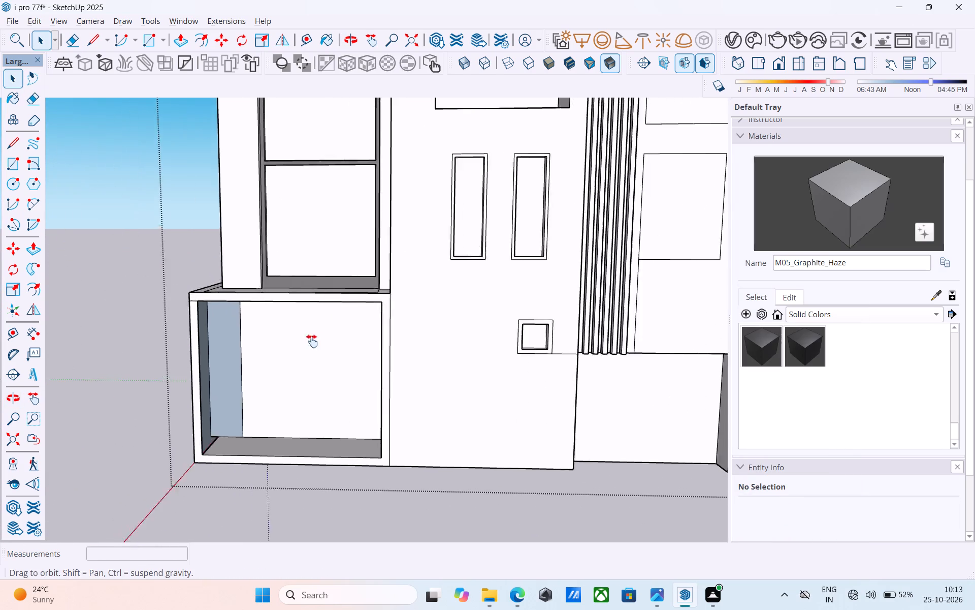
shift+middle_drag(312, 341, 374, 332)
scroll(337, 346, up, 8)
scroll(324, 348, down, 4)
shift+middle_drag(323, 347, 380, 283)
scroll(380, 283, up, 4)
scroll(383, 283, down, 4)
middle_drag(386, 293, 341, 316)
click(341, 316)
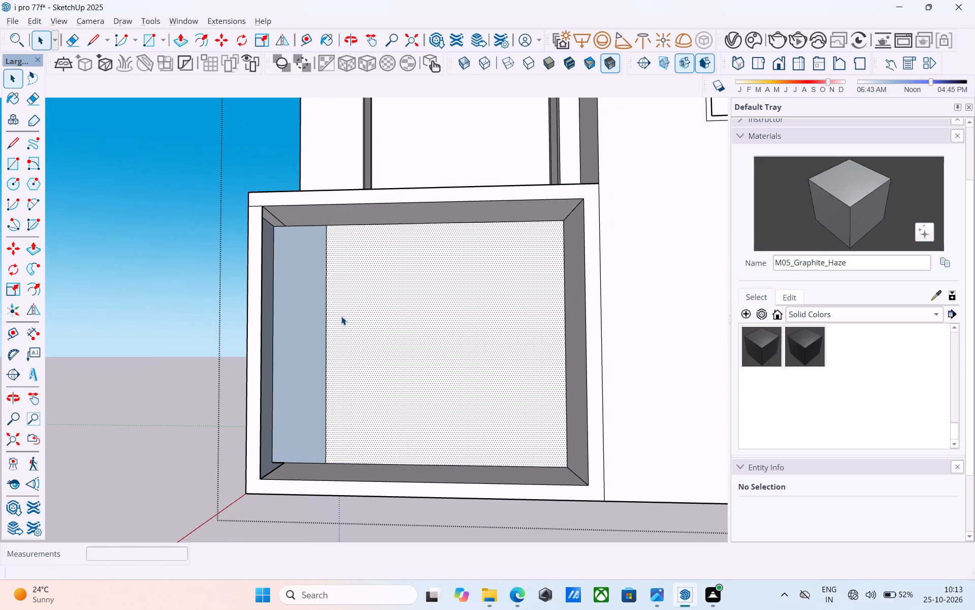
key(p)
click(341, 316)
key(3)
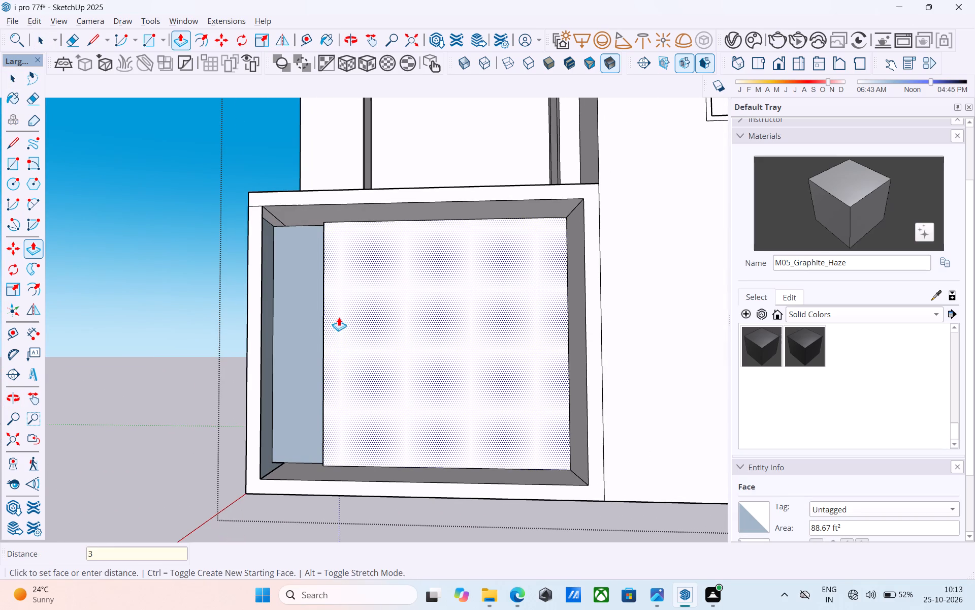
key(shift+quotedbl)
key(Return)
Push/Pull the narrow vertical edge face of that back wall 1' 8" toward the blue end of the recess.
key(space)
middle_drag(339, 316, 440, 310)
scroll(442, 316, up, 6)
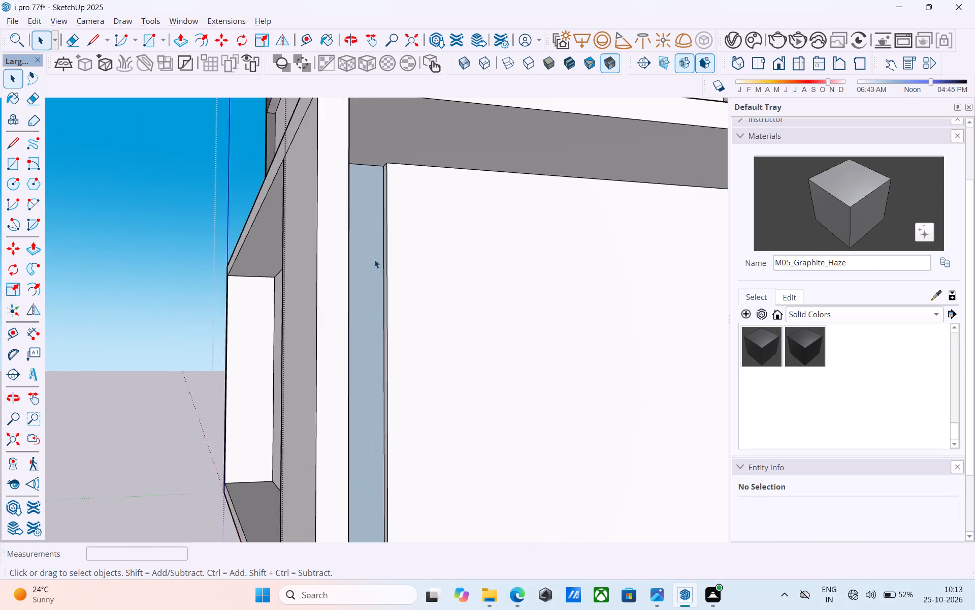
scroll(374, 259, up, 10)
click(408, 265)
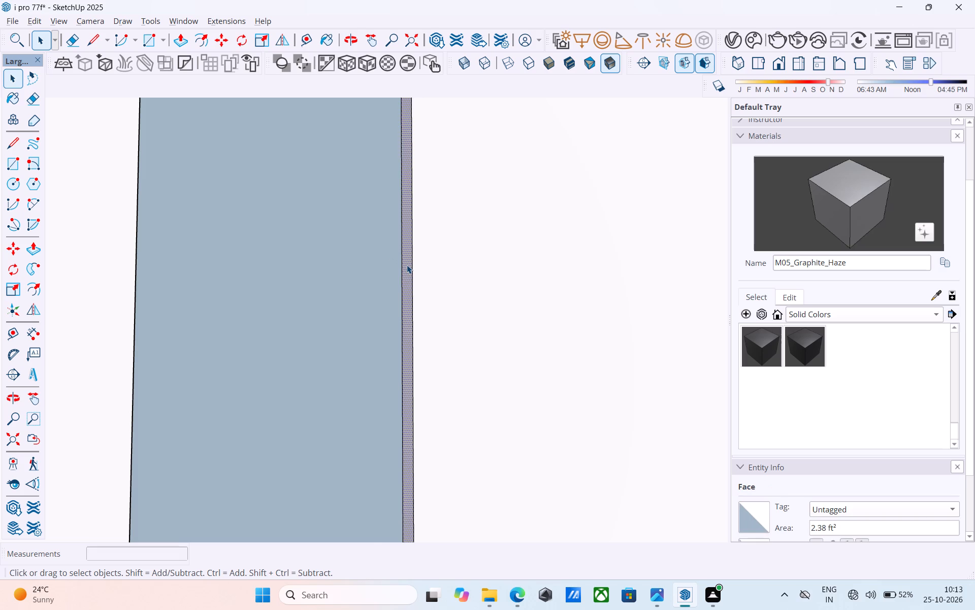
key(p)
click(407, 265)
scroll(375, 270, down, 3)
middle_drag(369, 270, 179, 277)
click(139, 263)
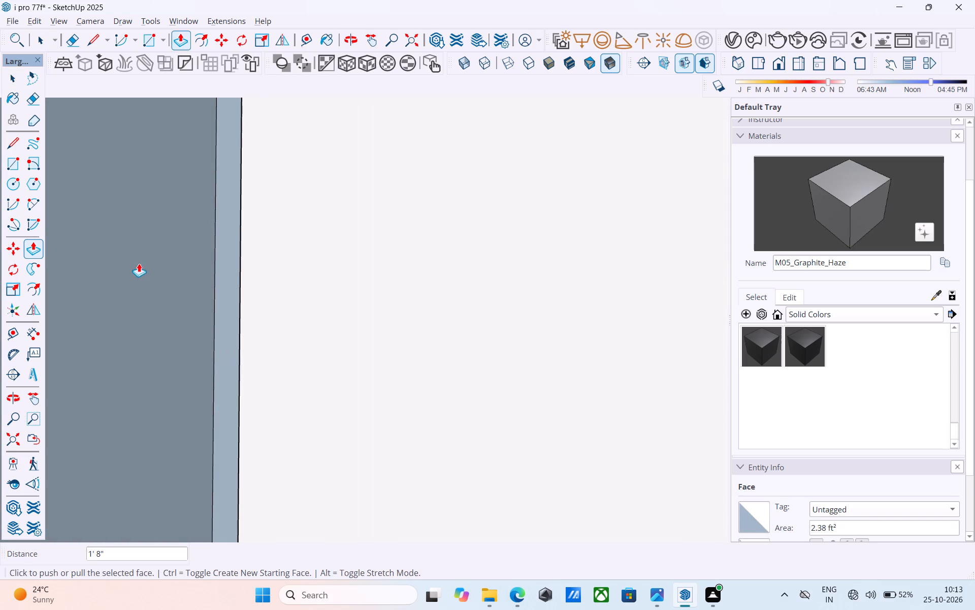
Extend the back wall's narrow edge face about another 5 9/16" toward the blue end of the recess.
scroll(220, 285, down, 1)
middle_drag(231, 288, 371, 292)
scroll(302, 296, up, 10)
middle_drag(236, 283, 340, 298)
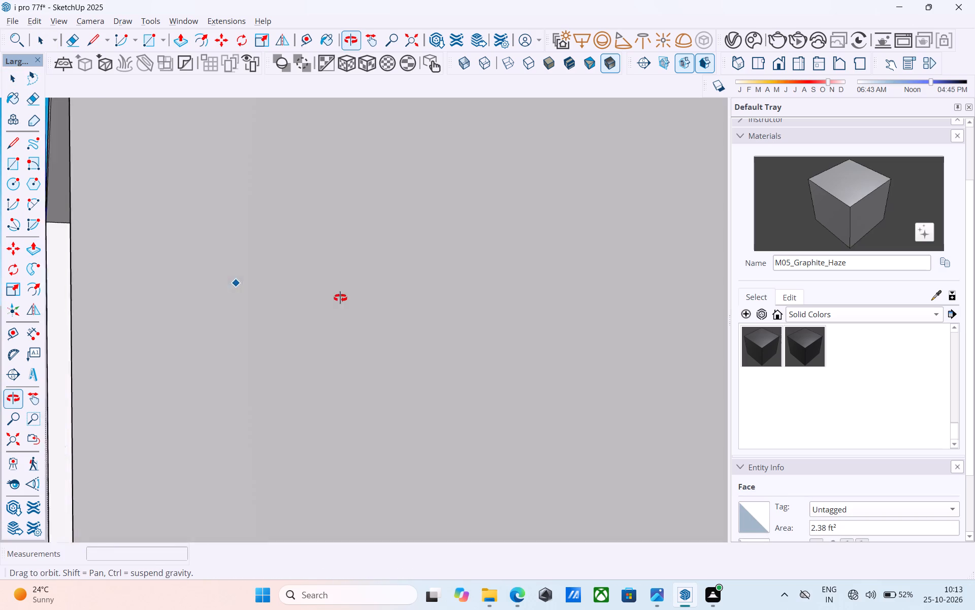
middle_drag(340, 298, 341, 298)
middle_drag(311, 302, 172, 294)
middle_drag(374, 306, 349, 295)
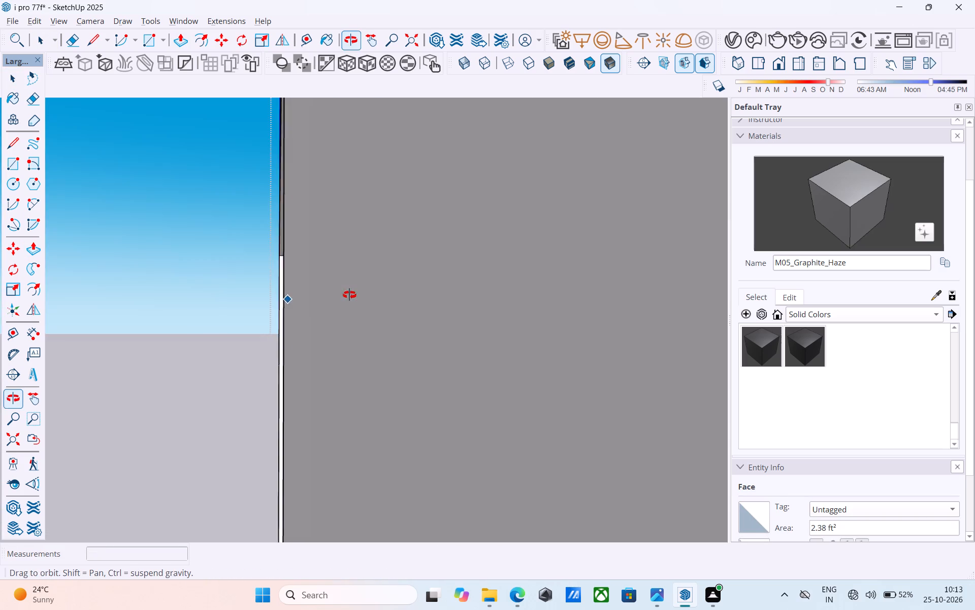
middle_drag(349, 295, 345, 291)
scroll(351, 283, up, 3)
shift+middle_drag(389, 291, 374, 290)
scroll(380, 290, up, 3)
click(408, 290)
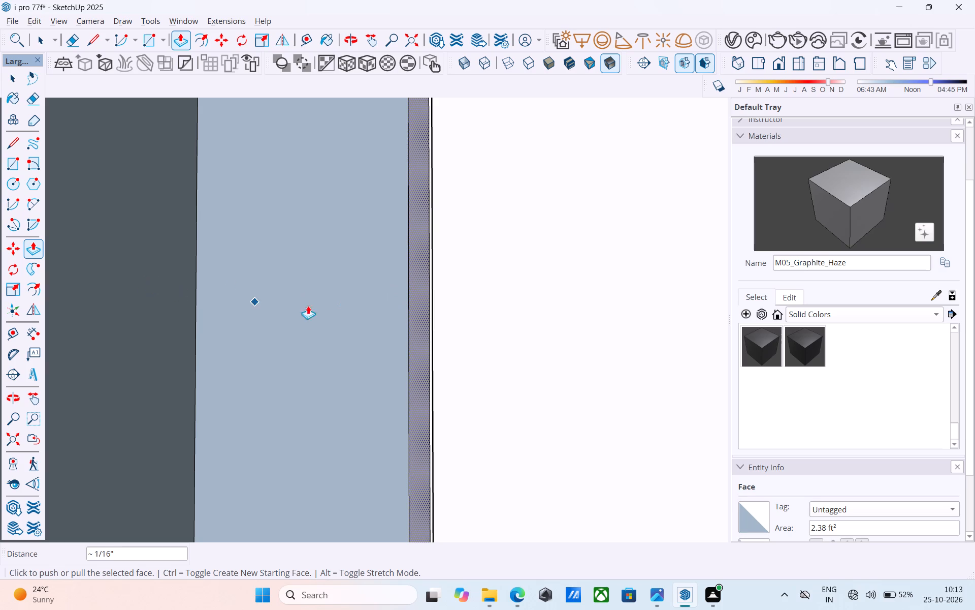
click(396, 297)
click(123, 288)
scroll(364, 286, down, 10)
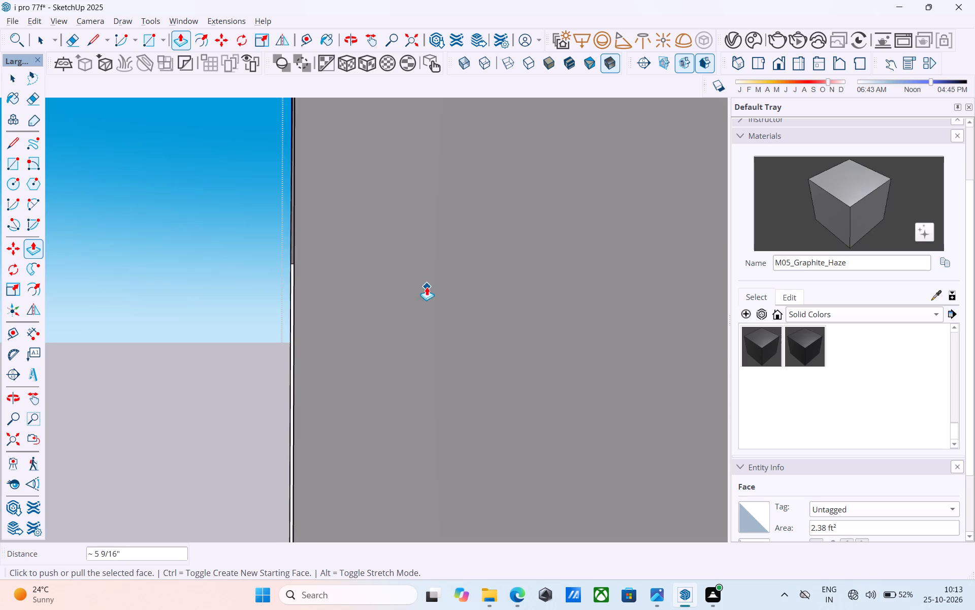
scroll(427, 287, down, 16)
scroll(254, 288, up, 1)
scroll(253, 286, down, 2)
scroll(254, 287, up, 1)
scroll(255, 287, down, 6)
middle_drag(354, 298, 234, 343)
scroll(230, 346, up, 2)
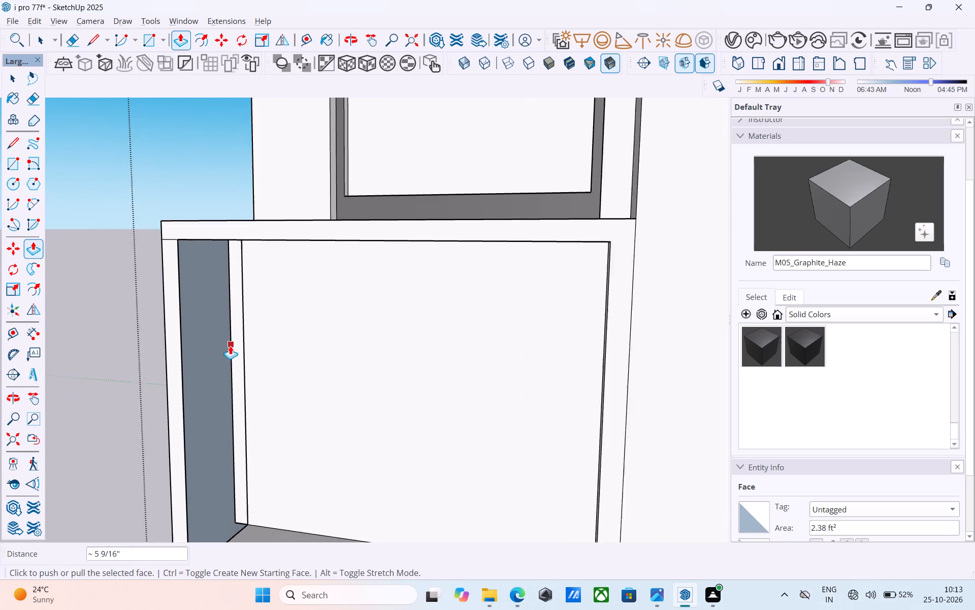
scroll(230, 346, up, 1)
key(space)
Draw a rectangle from the back ceiling corner to the floor, closing the blue end of the slatted facade's base recess.
scroll(248, 349, down, 1)
middle_drag(248, 349, 318, 333)
scroll(314, 334, up, 4)
middle_drag(316, 331, 324, 318)
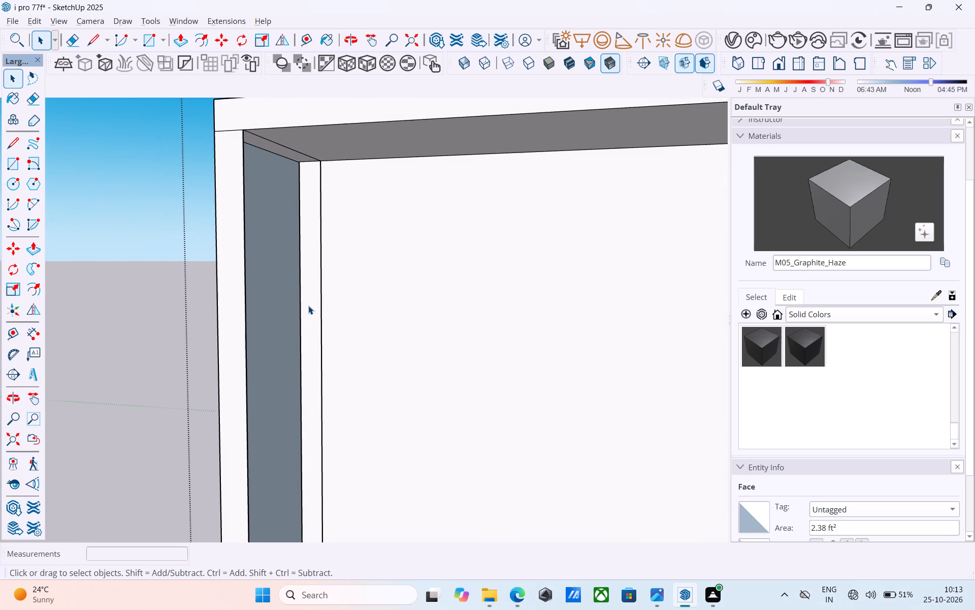
click(307, 304)
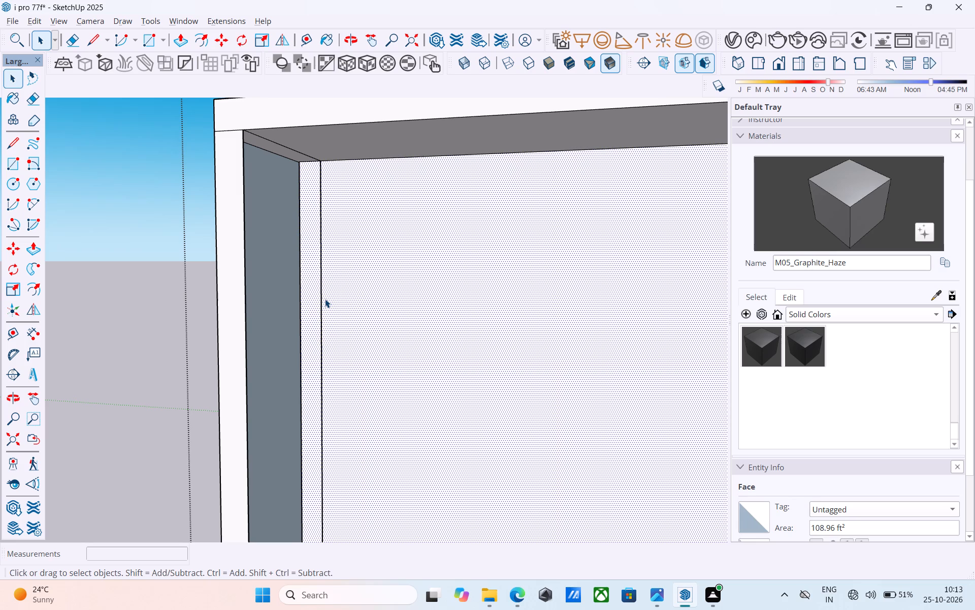
key(l)
key(space)
middle_drag(356, 310, 236, 232)
scroll(302, 312, up, 1)
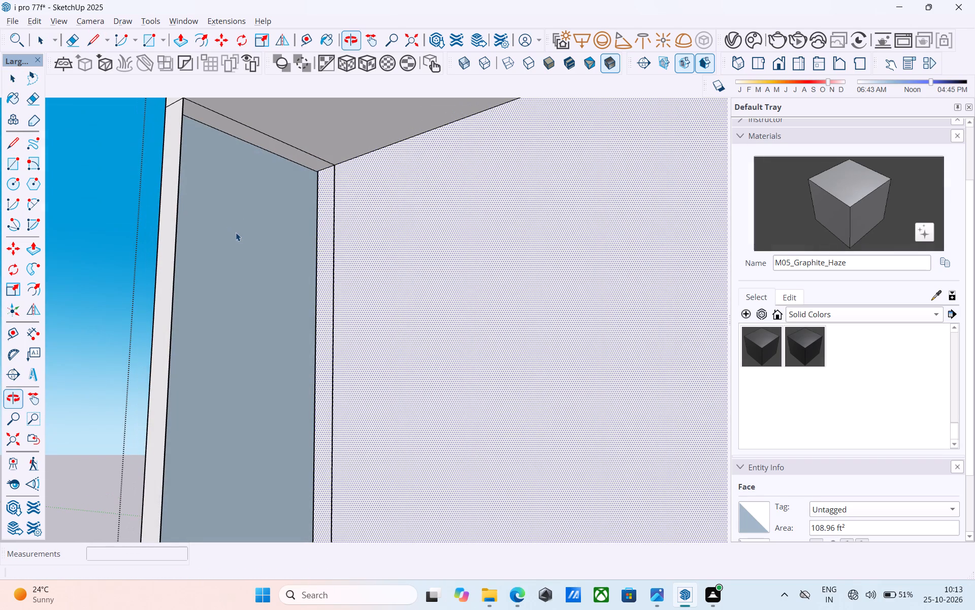
key(r)
click(331, 167)
scroll(335, 169, down, 7)
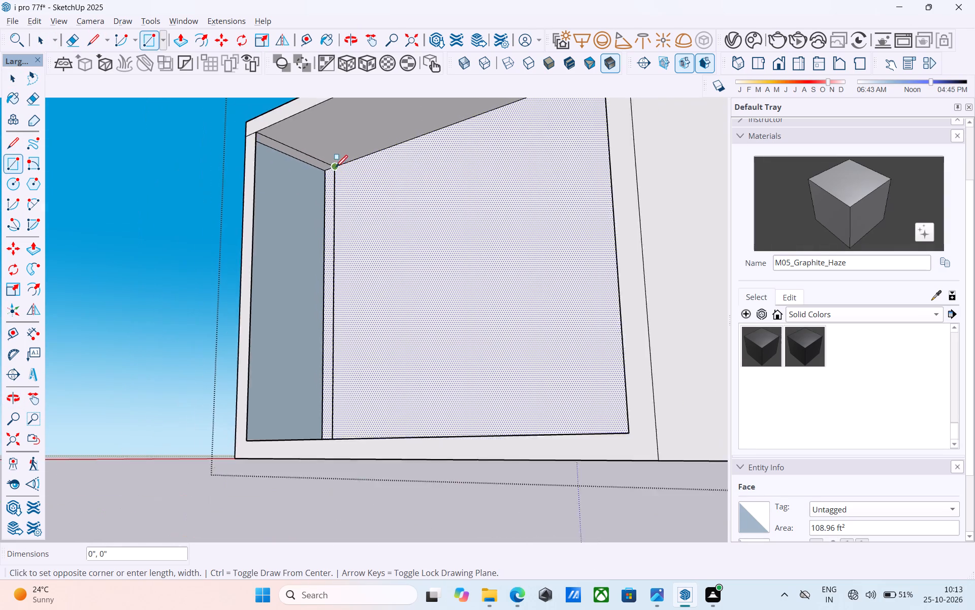
scroll(336, 168, down, 3)
middle_drag(315, 262, 283, 389)
scroll(283, 388, up, 6)
click(246, 444)
scroll(277, 429, down, 5)
middle_drag(290, 433, 434, 425)
Delete the leftover narrow face at the closed end of the slatted facade's base recess.
key(space)
click(554, 379)
key(Delete)
Save the model.
scroll(556, 378, down, 4)
middle_drag(562, 377, 680, 350)
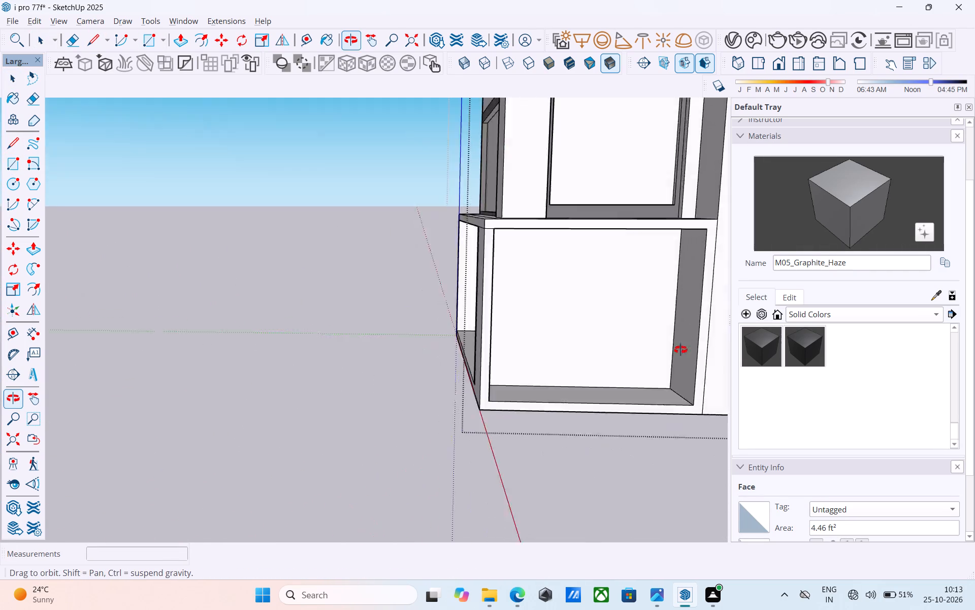
middle_drag(680, 350, 955, 360)
middle_drag(586, 288, 302, 303)
scroll(302, 303, up, 4)
scroll(296, 292, down, 5)
shift+middle_drag(307, 292, 320, 383)
scroll(368, 339, down, 5)
middle_drag(379, 328, 365, 388)
key(ctrl+s)
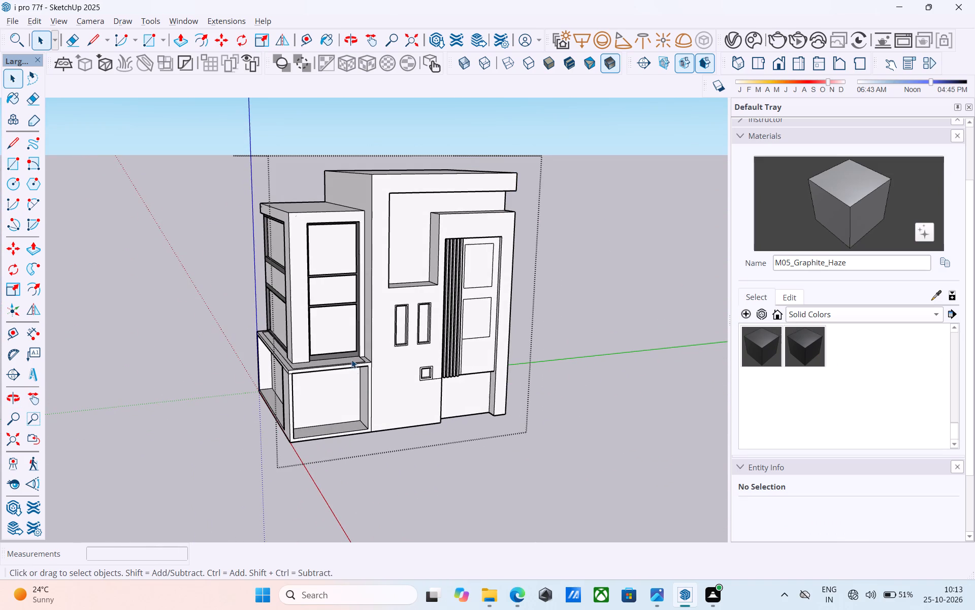
Examine the whole building's exterior from several sides and heights.
scroll(350, 352, down, 4)
shift+middle_drag(350, 352, 387, 348)
scroll(389, 342, up, 3)
scroll(388, 332, down, 5)
middle_drag(394, 337, 369, 298)
scroll(388, 383, up, 6)
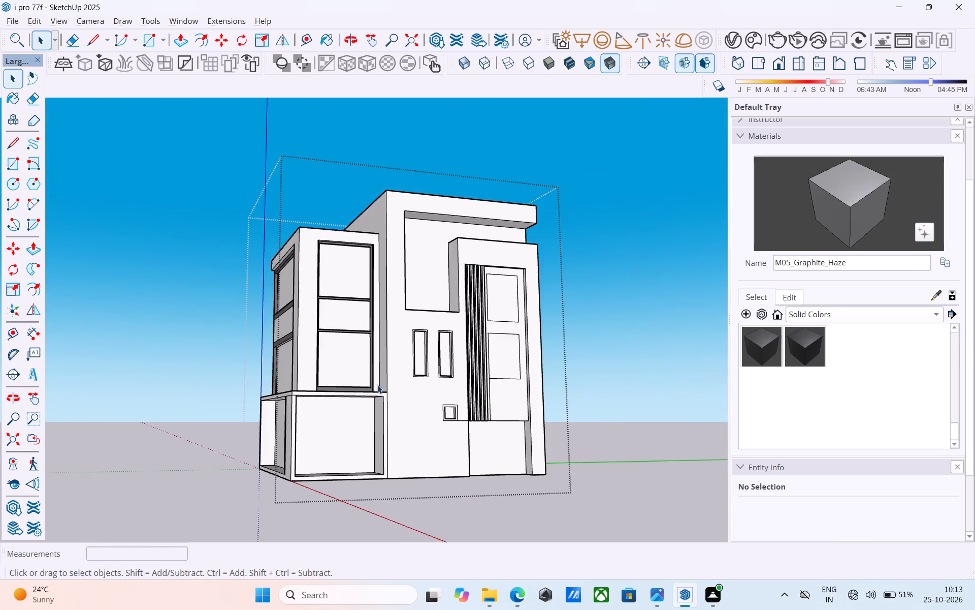
middle_drag(337, 381, 366, 473)
scroll(448, 411, down, 4)
middle_drag(450, 409, 510, 378)
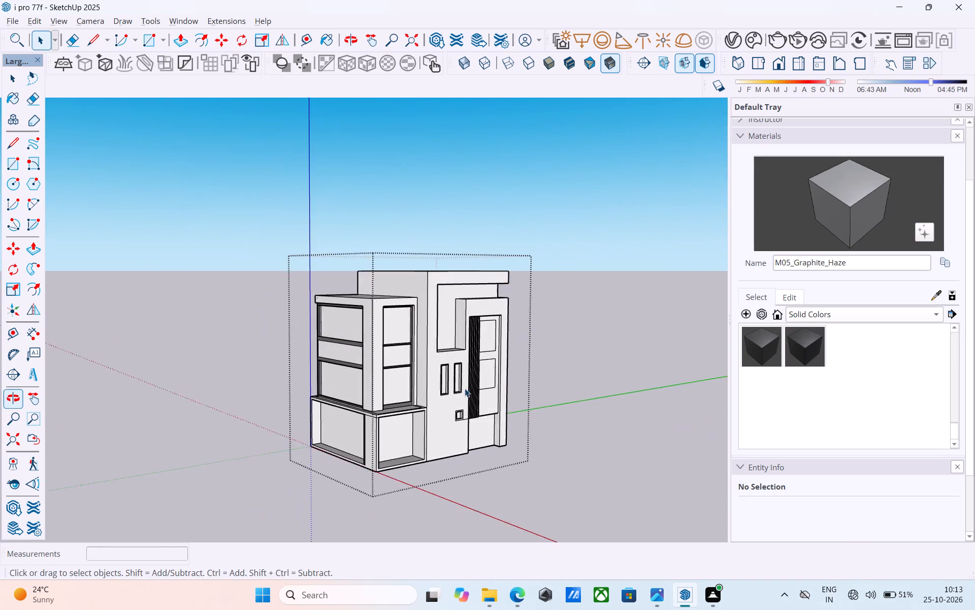
middle_drag(357, 394, 631, 393)
middle_drag(333, 383, 597, 379)
middle_drag(212, 356, 532, 365)
middle_drag(194, 367, 568, 438)
middle_drag(368, 410, 573, 435)
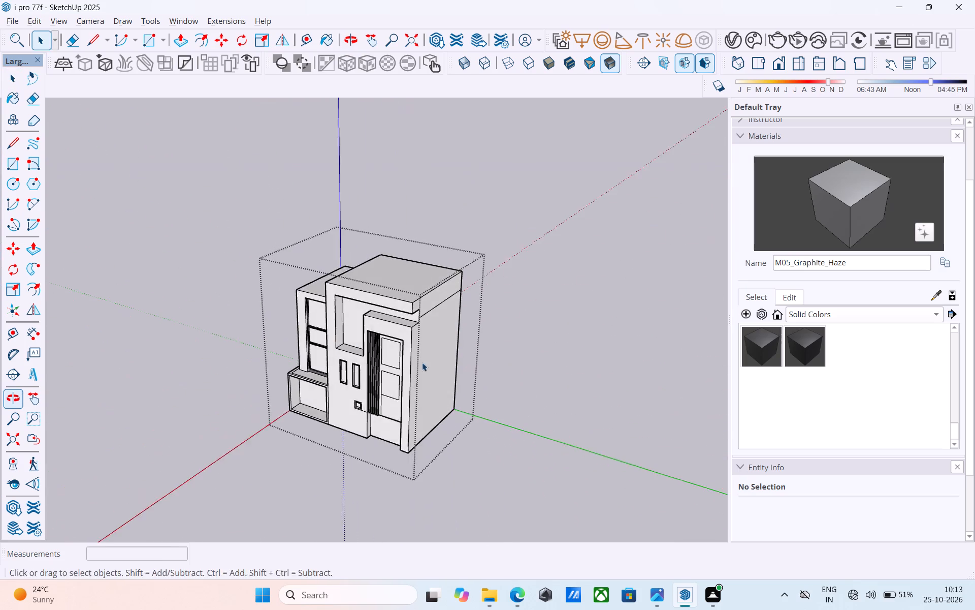
middle_drag(339, 334, 535, 319)
scroll(396, 334, up, 5)
scroll(410, 369, down, 1)
middle_drag(410, 373, 422, 289)
scroll(424, 278, up, 4)
scroll(431, 279, down, 3)
middle_drag(430, 279, 445, 223)
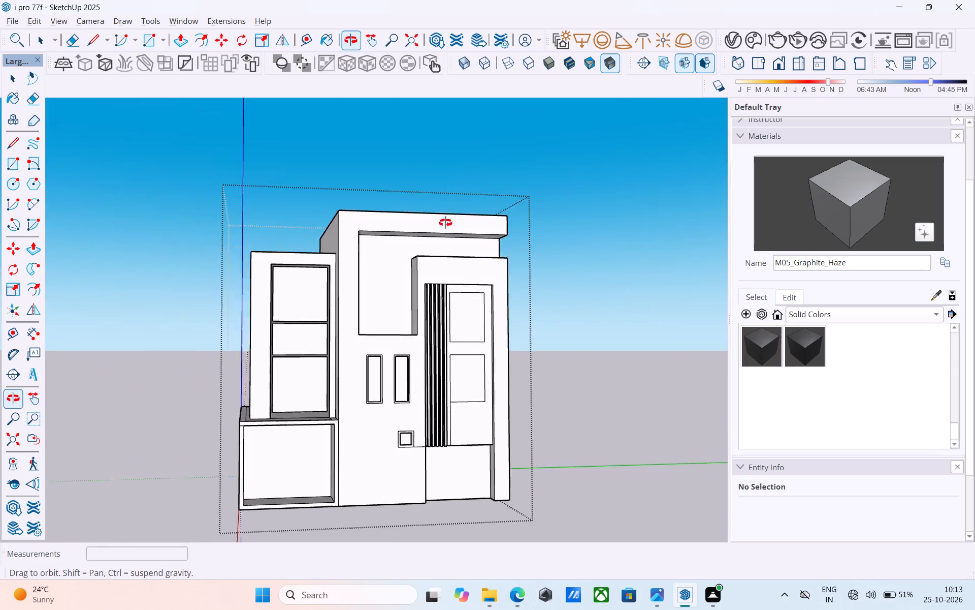
middle_drag(445, 223, 450, 194)
middle_drag(452, 253, 452, 179)
middle_drag(459, 280, 449, 388)
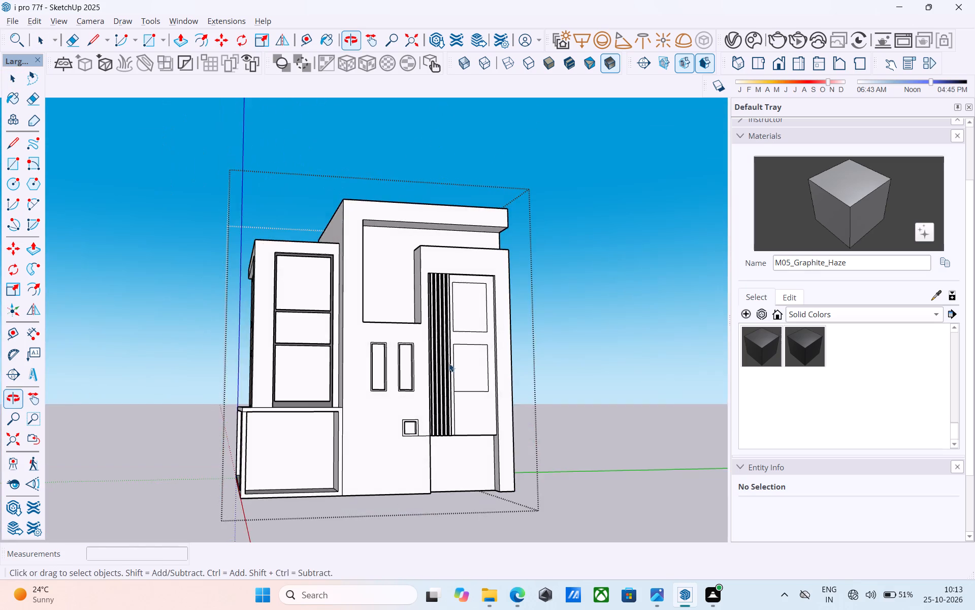
Recess the upper panel beside the vertical slats by 4" and apply the same Push/Pull distance to the lower panel.
scroll(416, 233, down, 4)
middle_drag(409, 252, 384, 348)
scroll(428, 319, up, 8)
click(468, 295)
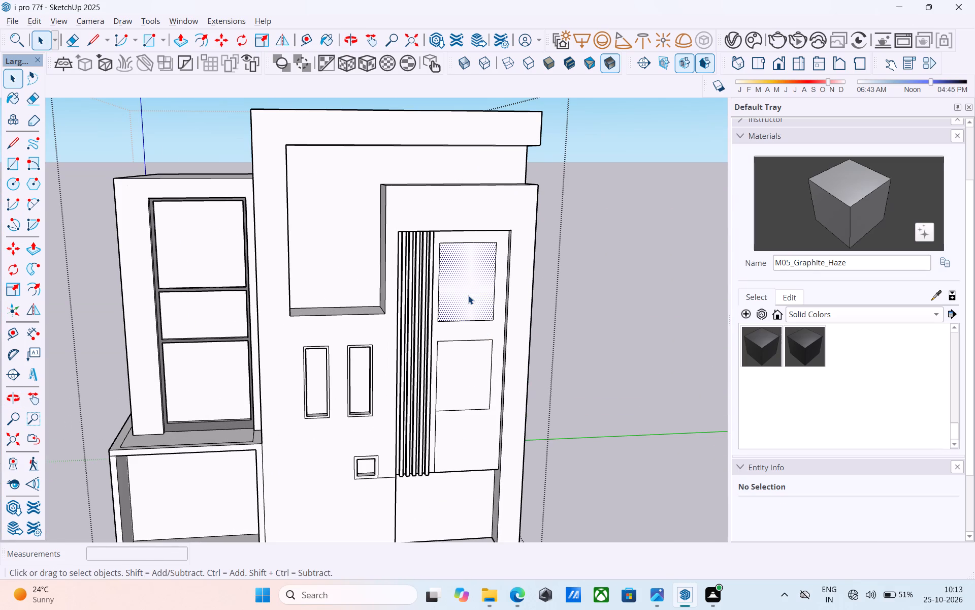
key(p)
scroll(468, 295, up, 6)
click(468, 295)
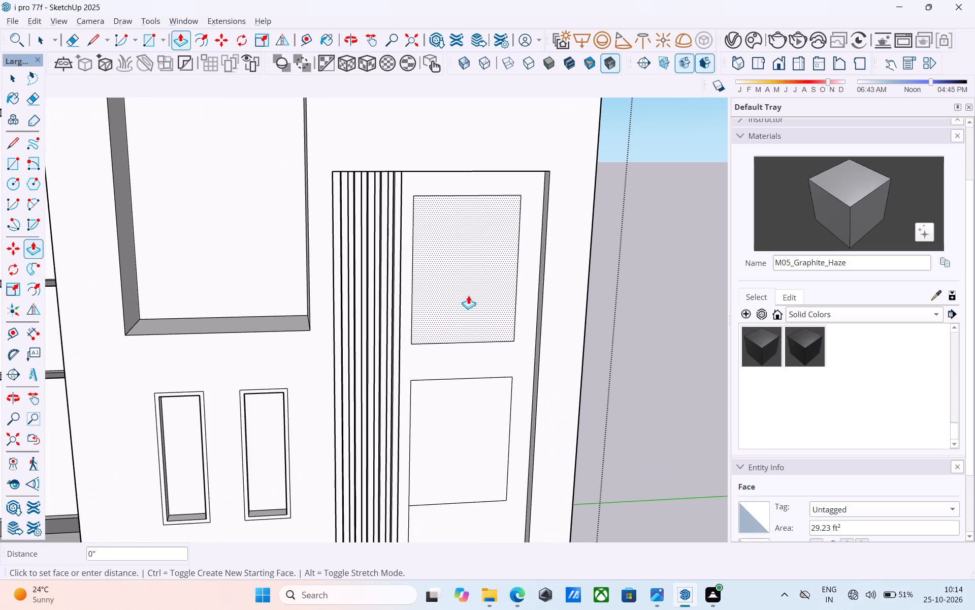
text(4")
key(Return)
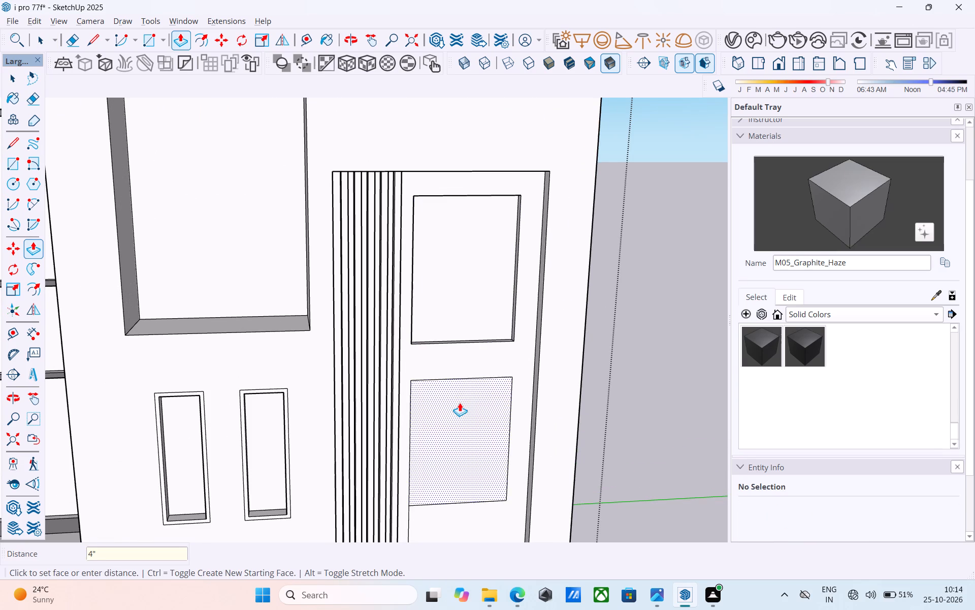
double_click(460, 403)
Delete the front face of the lower panel beside the vertical slats.
scroll(460, 403, down, 5)
middle_drag(452, 398, 553, 346)
scroll(530, 365, up, 8)
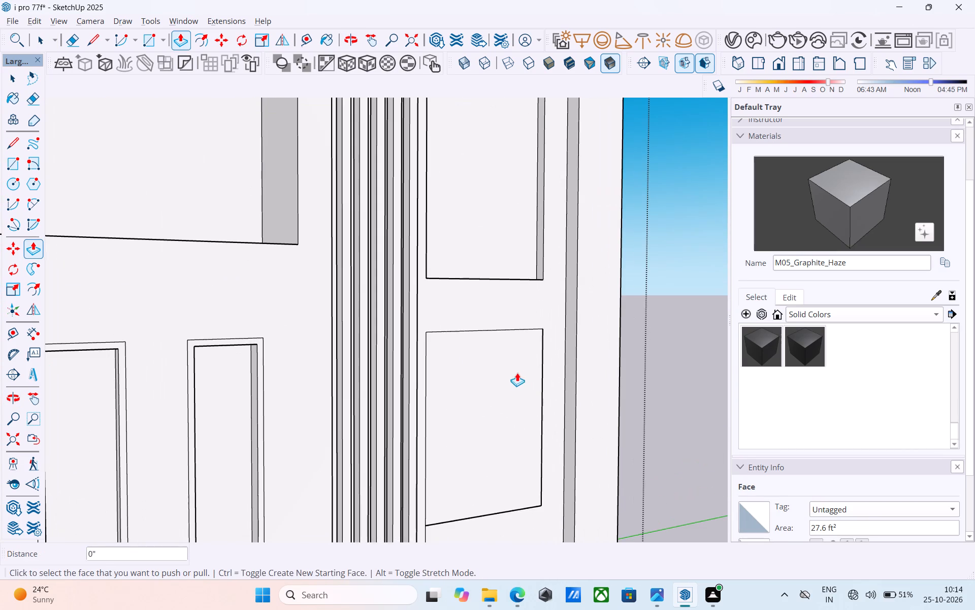
click(517, 373)
key(space)
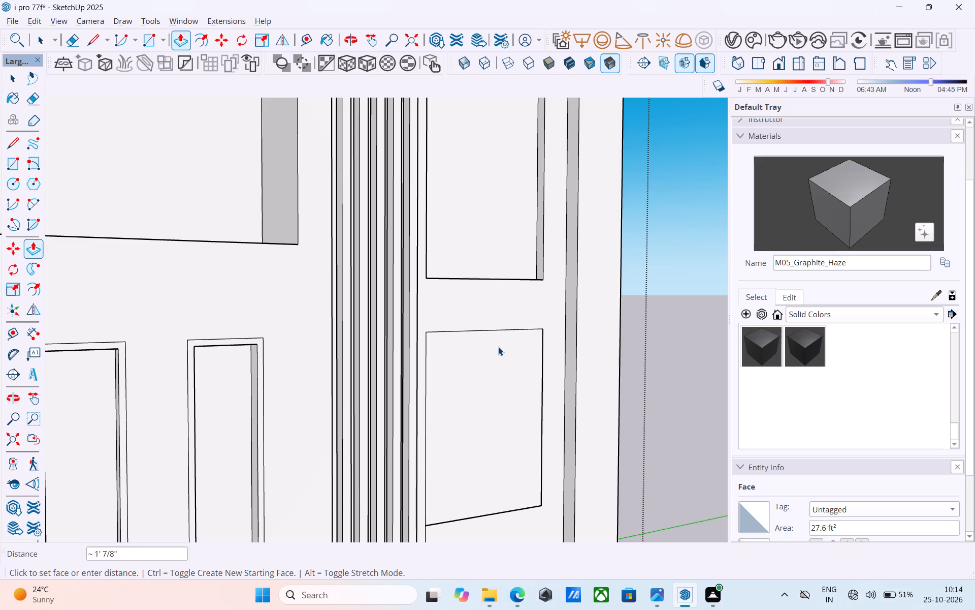
click(498, 347)
key(Delete)
Inspect the two panels beside the vertical slats, checking which faces they consist of, close up and from several angles.
click(494, 383)
scroll(494, 392, up, 2)
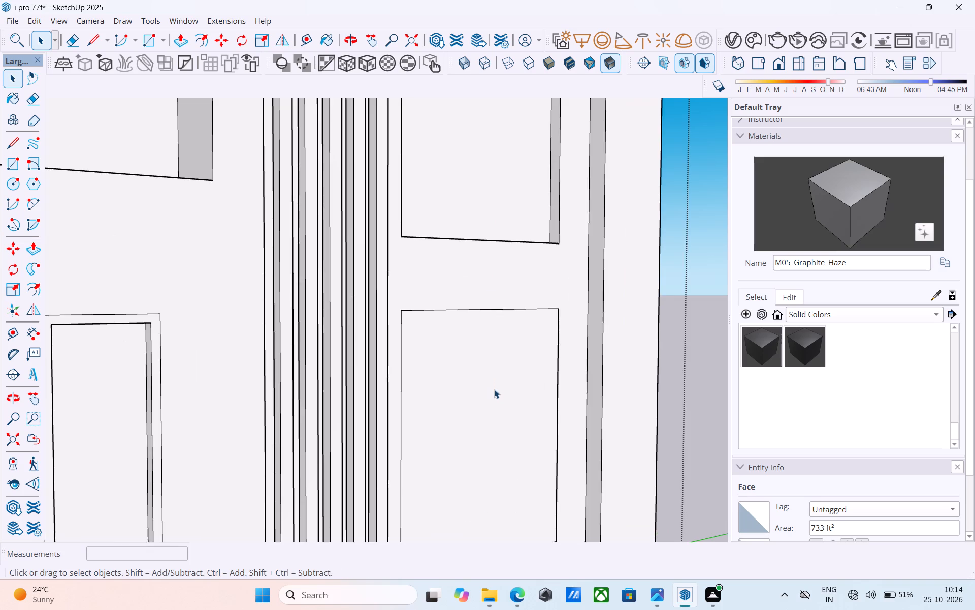
scroll(494, 385, down, 5)
middle_drag(490, 384, 426, 371)
double_click(426, 377)
scroll(427, 376, up, 1)
scroll(427, 376, down, 4)
middle_drag(423, 375, 310, 373)
scroll(310, 373, up, 1)
scroll(321, 367, down, 6)
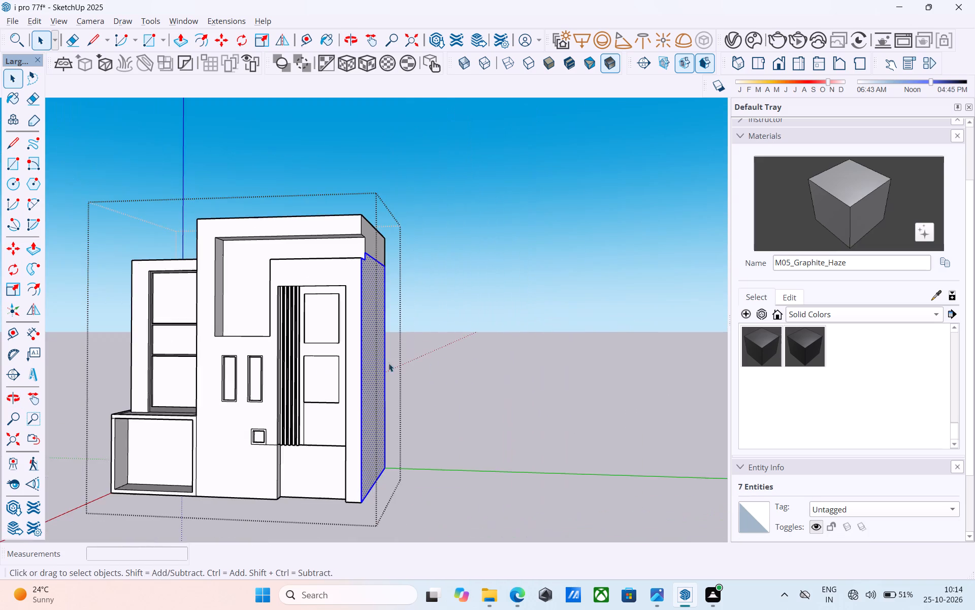
click(449, 356)
scroll(340, 393, up, 4)
click(314, 391)
double_click(308, 367)
scroll(293, 357, up, 5)
click(291, 337)
middle_drag(286, 326, 232, 387)
scroll(254, 365, up, 1)
scroll(256, 343, down, 5)
scroll(238, 362, up, 5)
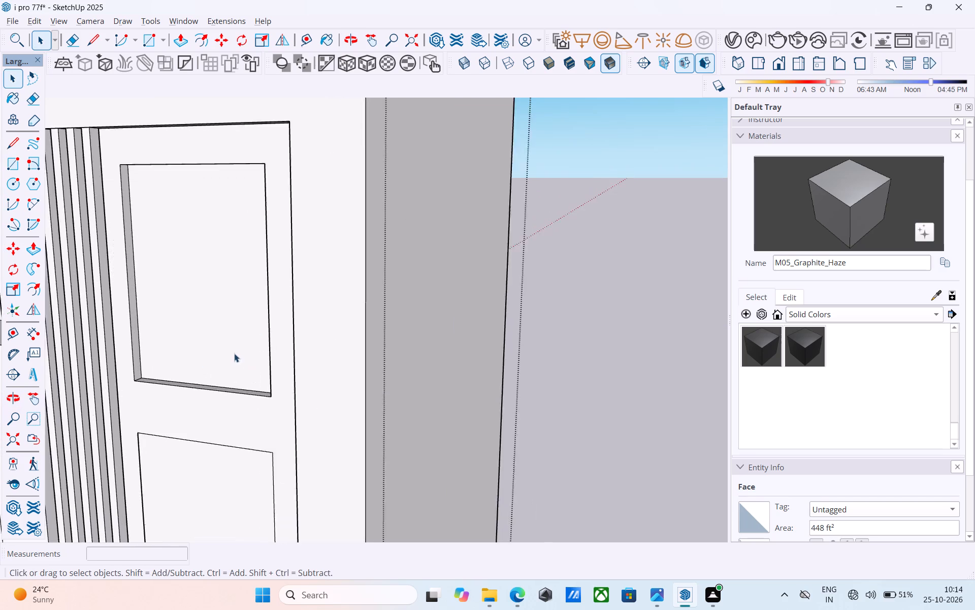
click(234, 351)
scroll(234, 347, down, 6)
click(230, 415)
click(230, 393)
scroll(240, 359, down, 6)
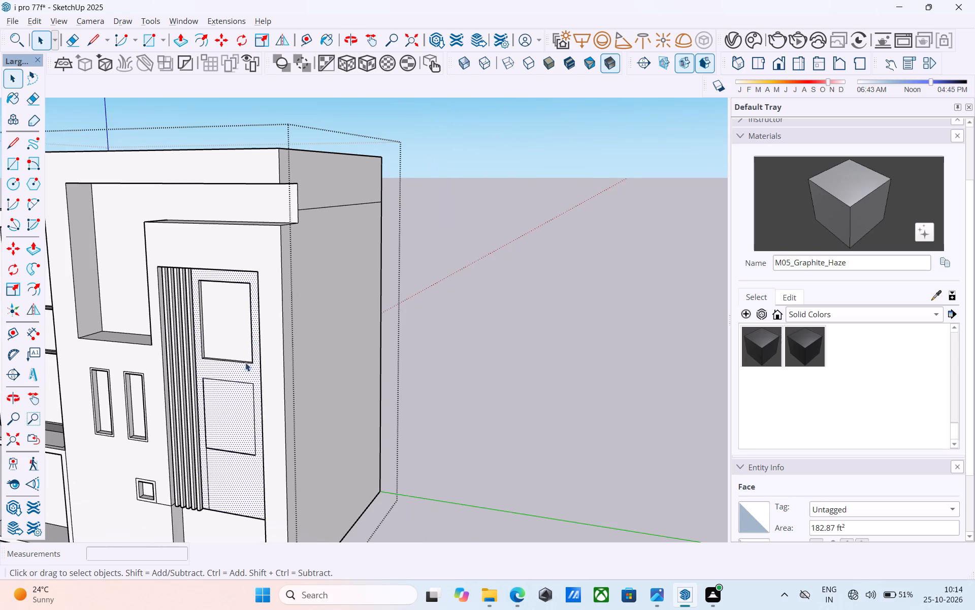
middle_drag(216, 422, 226, 415)
Undo the last edits to the lower panel beside the vertical slats.
key(ctrl+z)
key(ctrl+z)
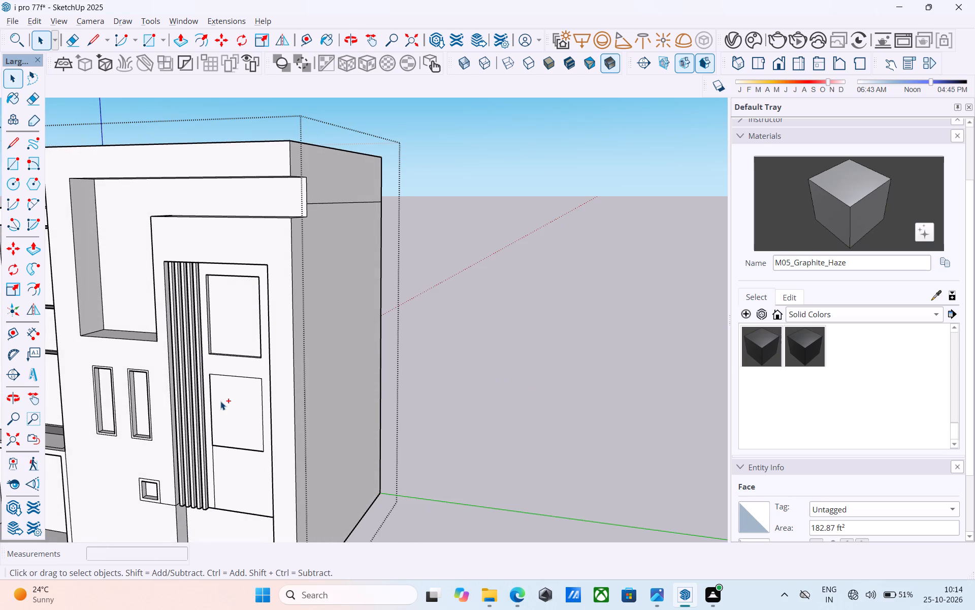
key(ctrl+z)
key(ctrl+z)
Select the lower panel's front face beside the vertical slats and delete it.
scroll(220, 400, up, 5)
click(220, 400)
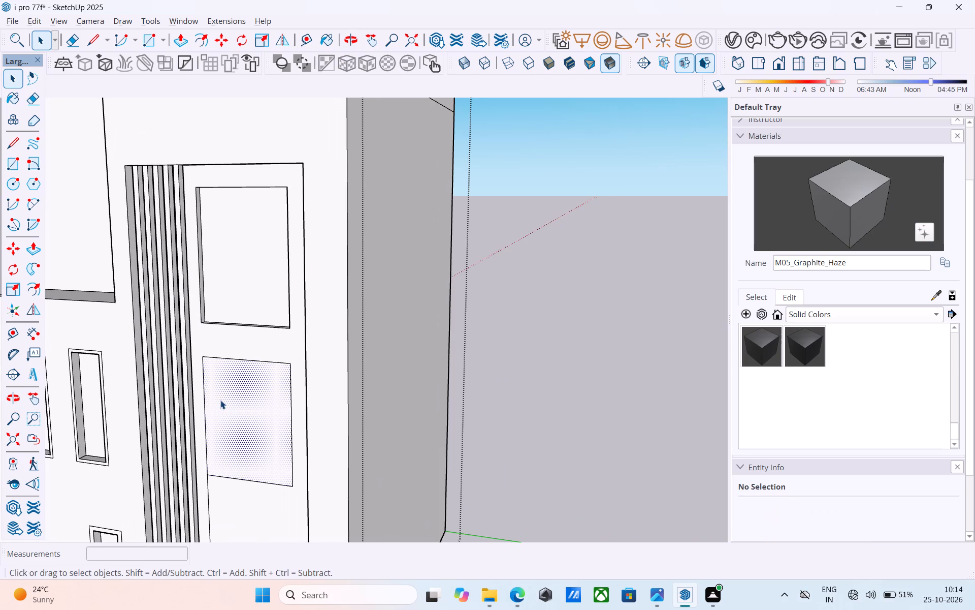
key(p)
click(224, 401)
key(space)
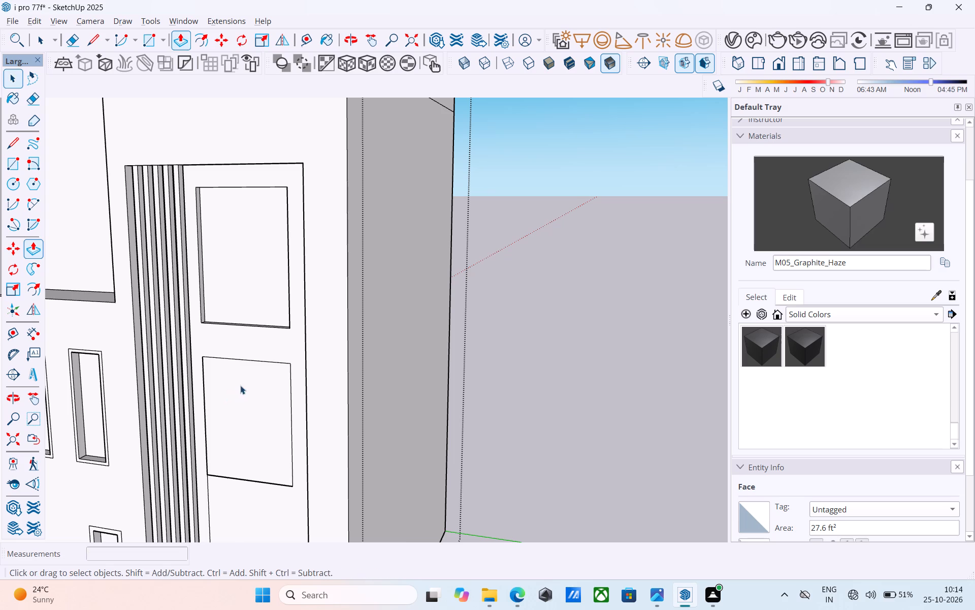
click(237, 395)
key(Delete)
click(236, 406)
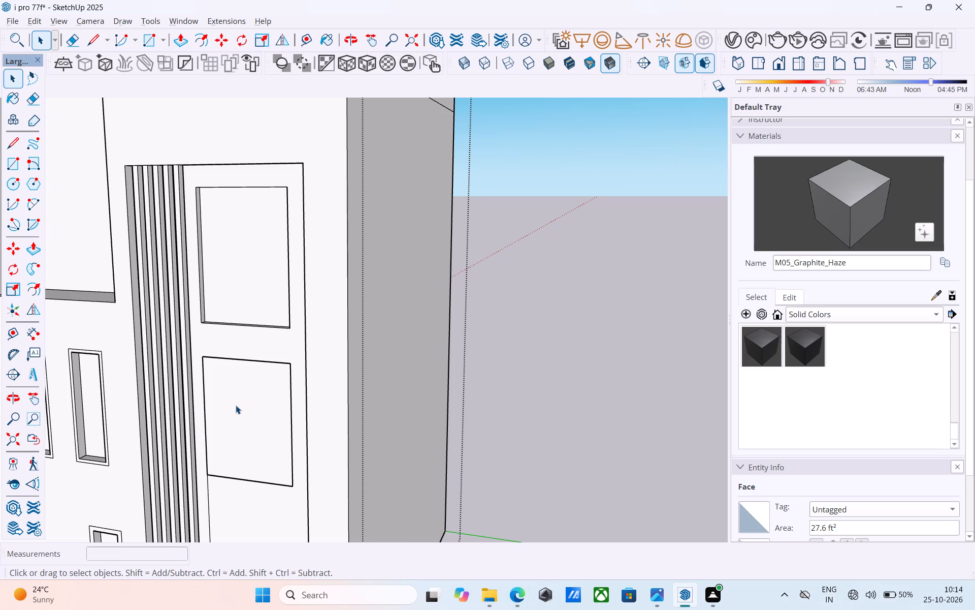
Redraw a rectangle corner to corner over the lower panel outline and delete the face inside it.
key(r)
click(202, 357)
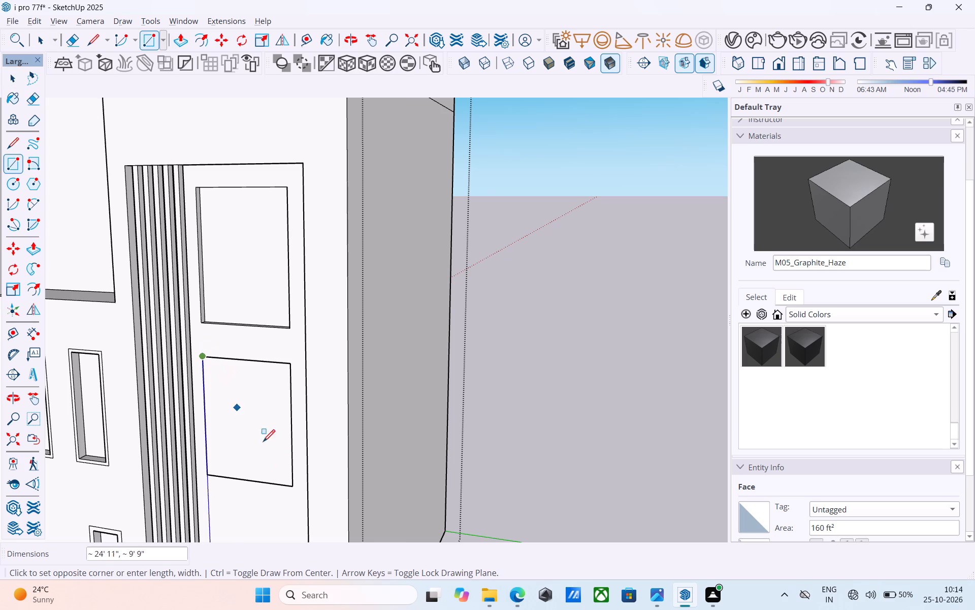
click(295, 484)
key(space)
click(279, 473)
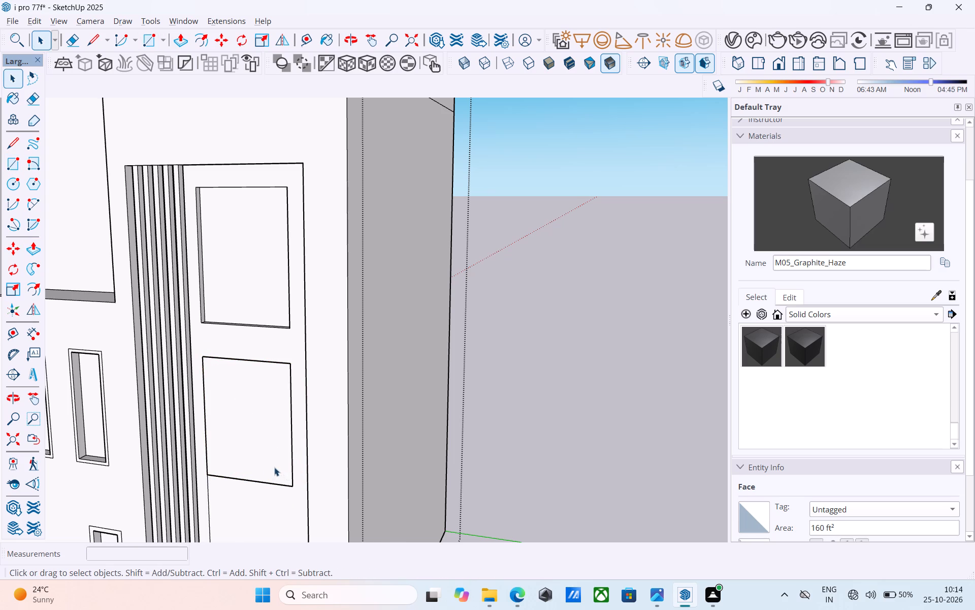
key(Delete)
click(265, 452)
Save the model with the edited lower panel.
scroll(265, 451, down, 6)
middle_drag(265, 451, 300, 406)
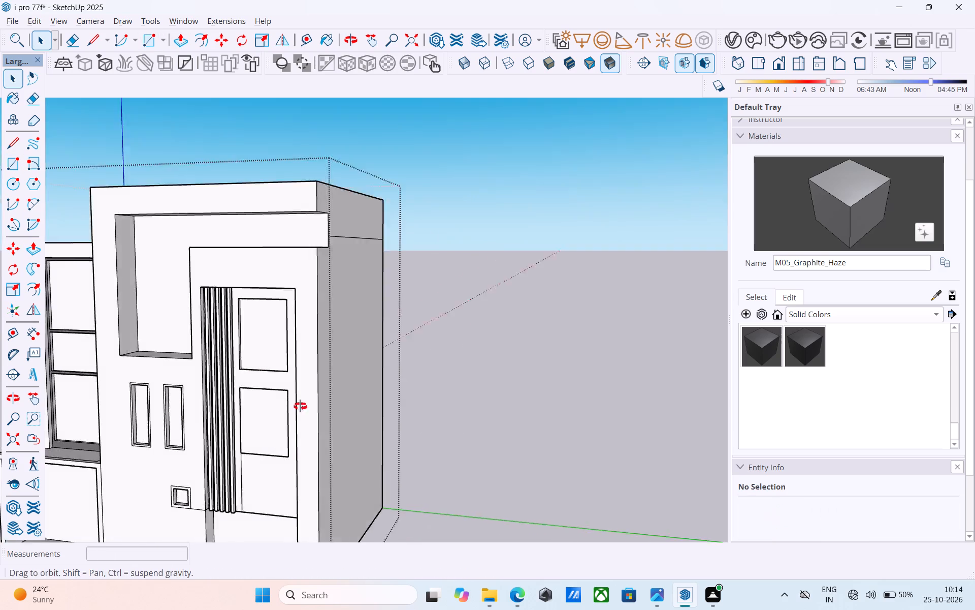
middle_drag(300, 406, 319, 385)
scroll(321, 379, down, 5)
middle_drag(322, 382, 437, 442)
key(ctrl+s)
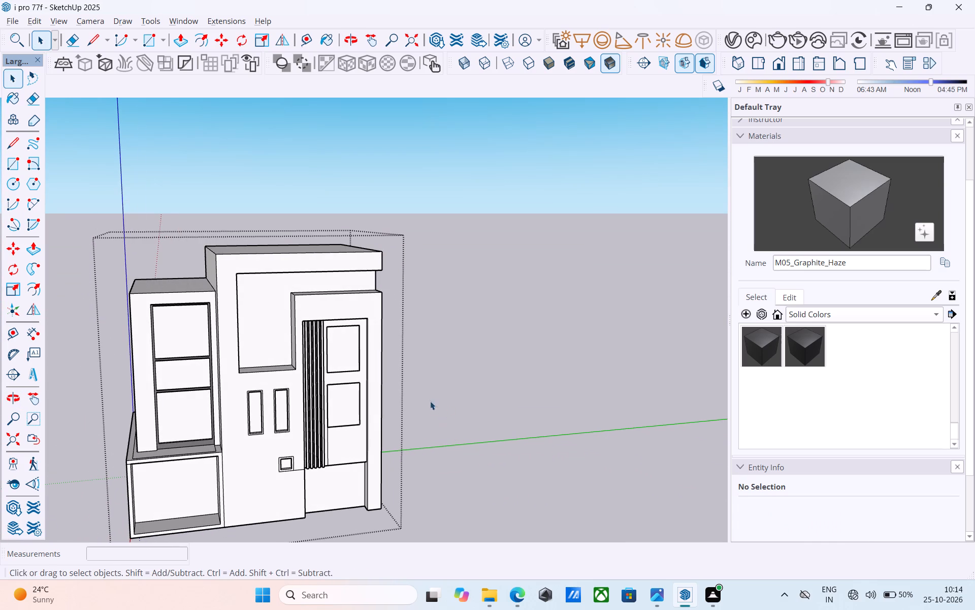
Examine the building's front and side facades from several distances and heights.
scroll(430, 401, down, 6)
middle_drag(409, 393, 426, 363)
click(437, 365)
scroll(435, 364, down, 5)
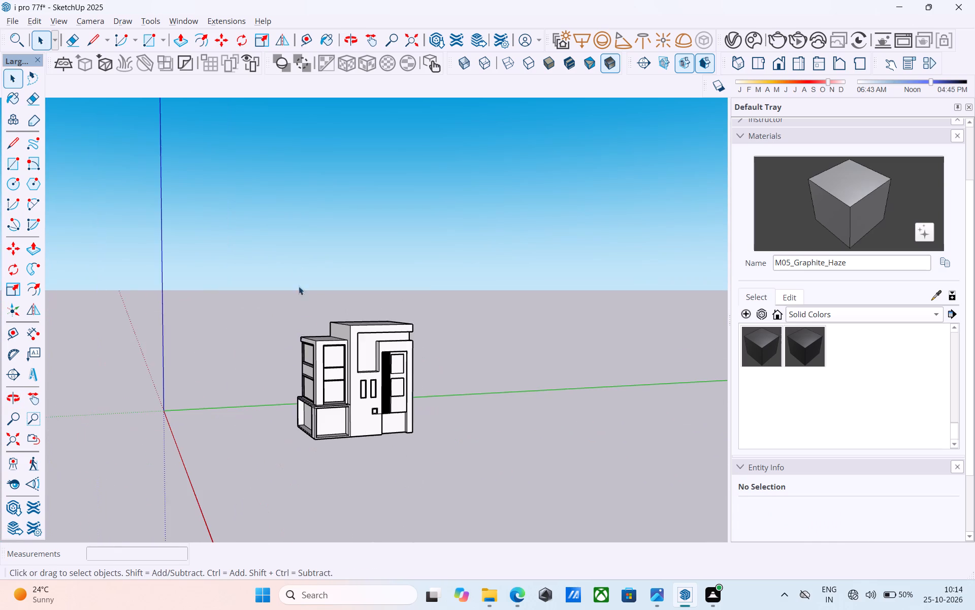
middle_drag(300, 294, 283, 357)
scroll(334, 319, up, 8)
middle_drag(346, 332, 382, 235)
scroll(432, 321, up, 4)
scroll(425, 356, down, 2)
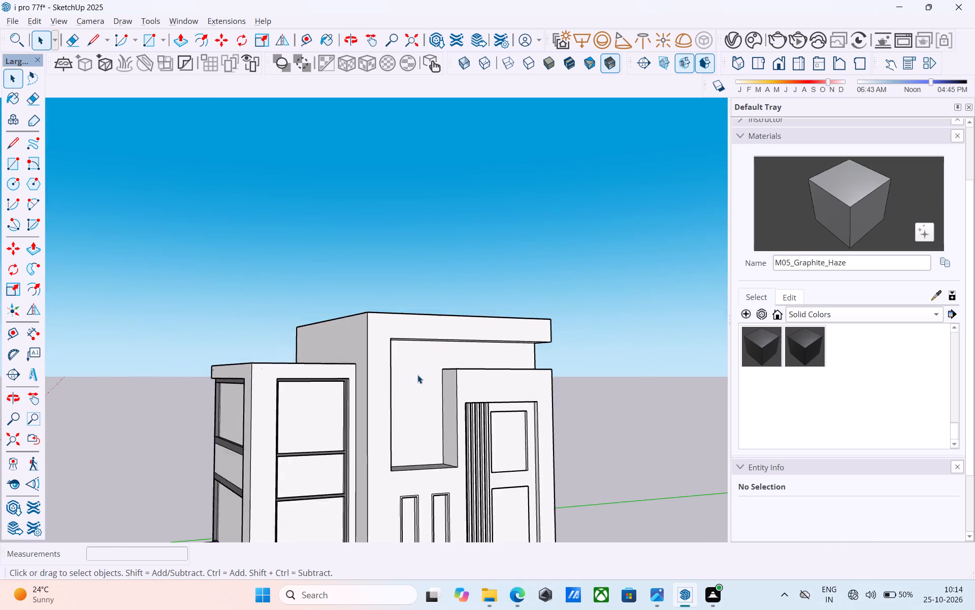
middle_drag(416, 375, 478, 440)
scroll(482, 437, up, 1)
scroll(476, 425, down, 10)
middle_drag(455, 413, 411, 302)
scroll(406, 438, up, 7)
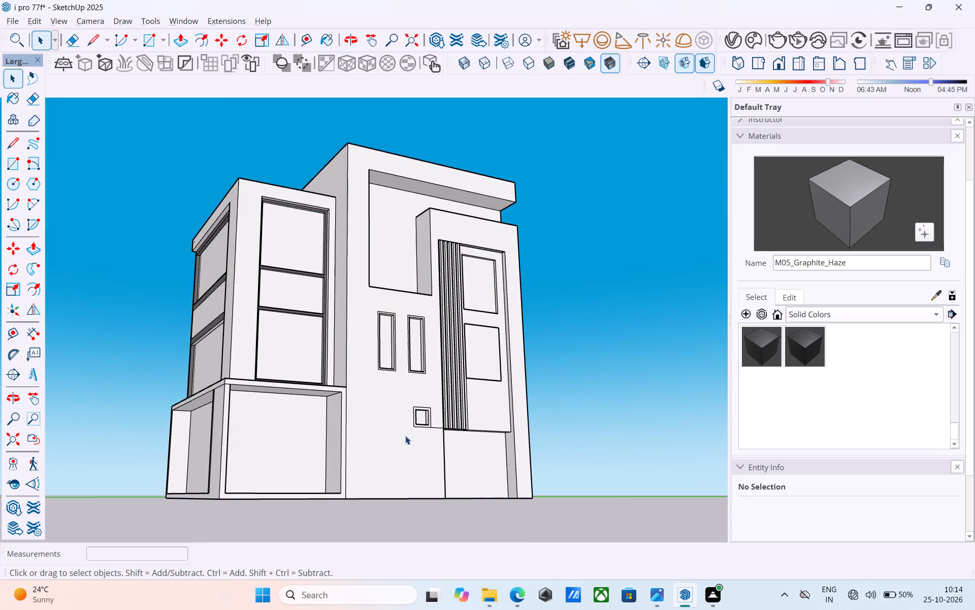
middle_drag(405, 436, 529, 497)
Save the model again.
key(ctrl+s)
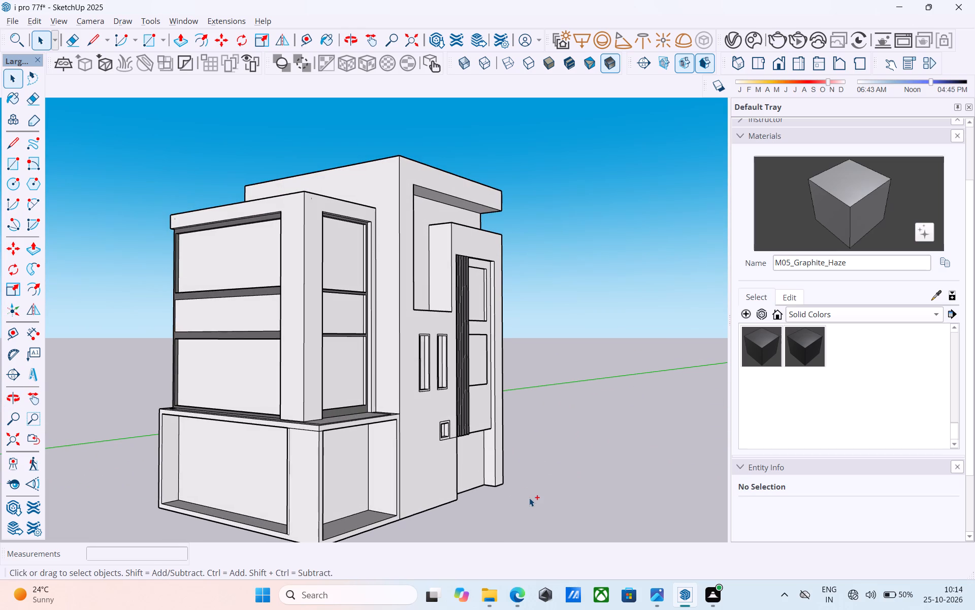
key(space)
Examine all sides of the building, going round from the window facade to the rear wall.
scroll(508, 389, down, 2)
middle_drag(503, 377, 362, 373)
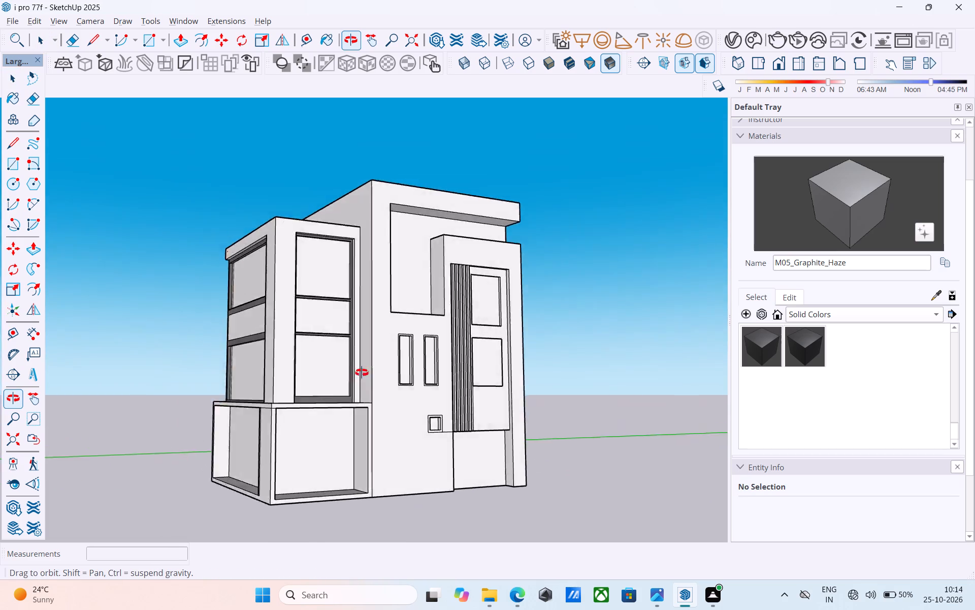
middle_drag(362, 373, 375, 403)
scroll(362, 398, down, 7)
middle_drag(546, 392, 598, 423)
scroll(450, 348, up, 8)
middle_drag(442, 320, 289, 311)
middle_drag(348, 321, 477, 313)
scroll(477, 313, up, 4)
scroll(477, 310, down, 5)
middle_drag(474, 312, 277, 320)
scroll(301, 310, down, 5)
middle_drag(263, 331, 599, 327)
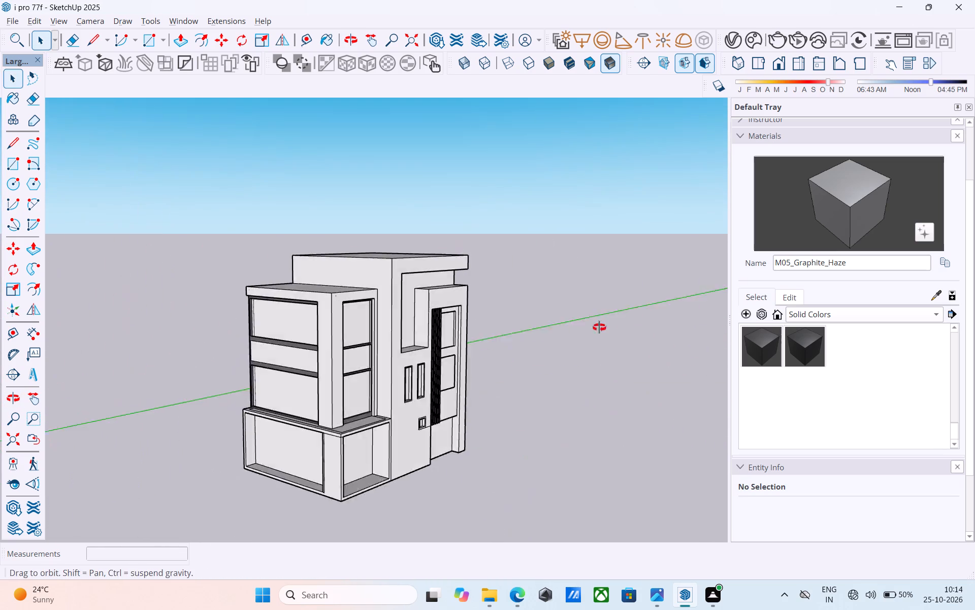
middle_drag(599, 327, 633, 327)
middle_drag(425, 331, 741, 325)
middle_drag(314, 341, 788, 322)
middle_drag(746, 333, 454, 342)
middle_drag(460, 341, 375, 344)
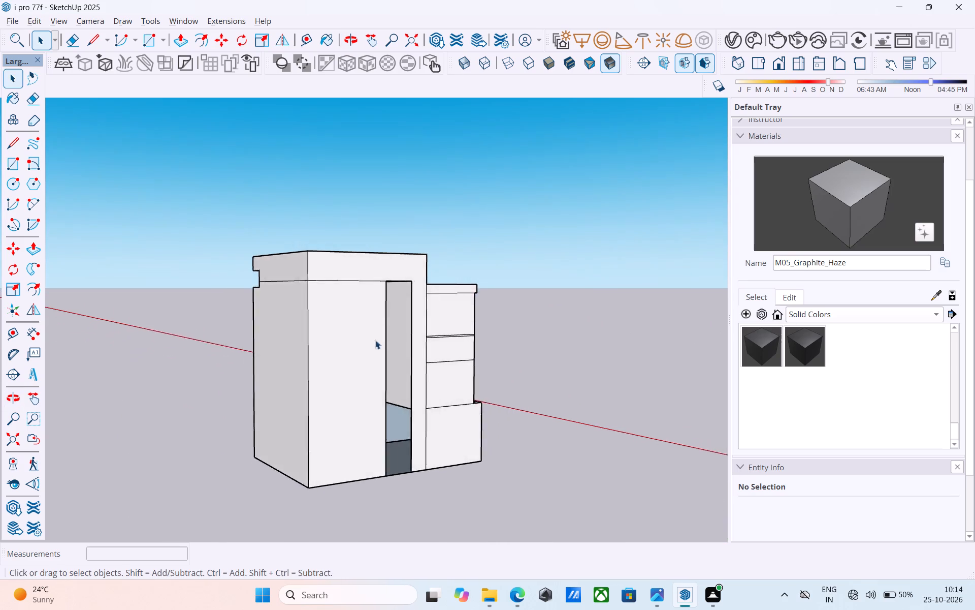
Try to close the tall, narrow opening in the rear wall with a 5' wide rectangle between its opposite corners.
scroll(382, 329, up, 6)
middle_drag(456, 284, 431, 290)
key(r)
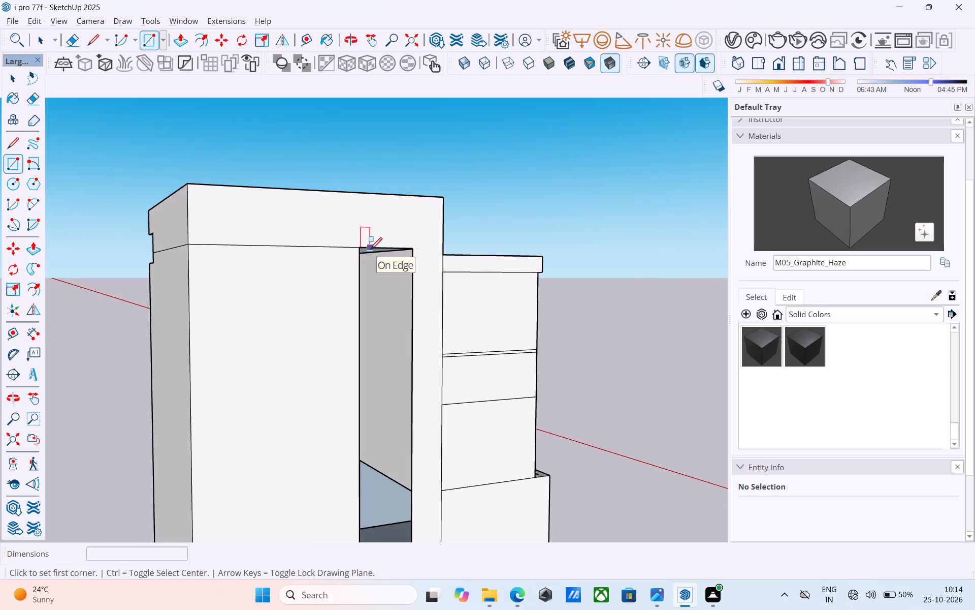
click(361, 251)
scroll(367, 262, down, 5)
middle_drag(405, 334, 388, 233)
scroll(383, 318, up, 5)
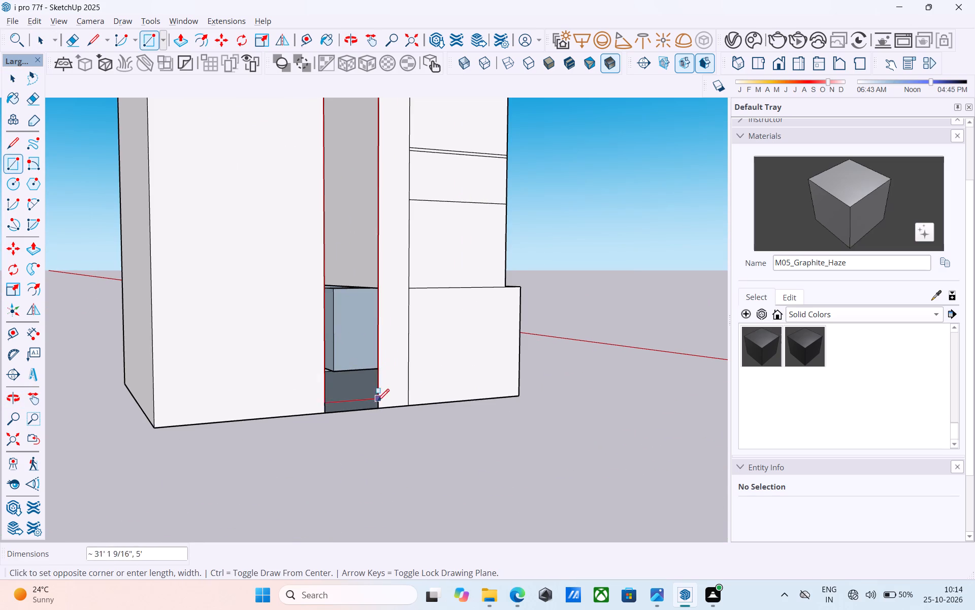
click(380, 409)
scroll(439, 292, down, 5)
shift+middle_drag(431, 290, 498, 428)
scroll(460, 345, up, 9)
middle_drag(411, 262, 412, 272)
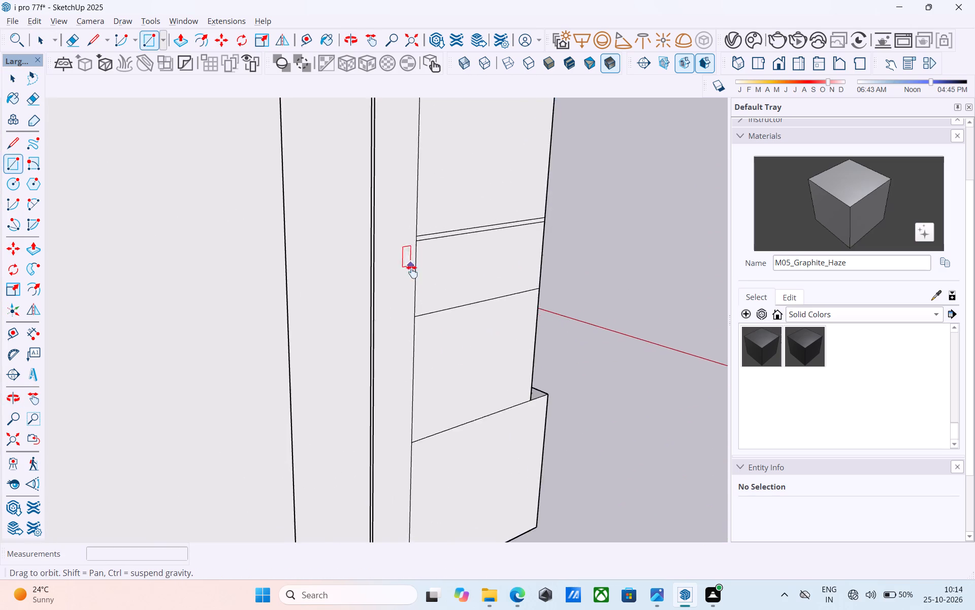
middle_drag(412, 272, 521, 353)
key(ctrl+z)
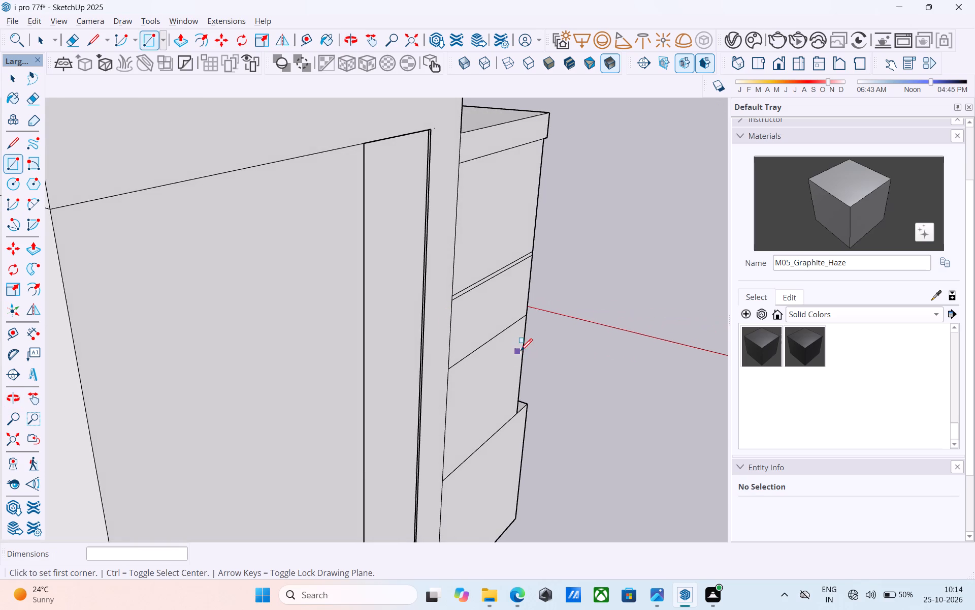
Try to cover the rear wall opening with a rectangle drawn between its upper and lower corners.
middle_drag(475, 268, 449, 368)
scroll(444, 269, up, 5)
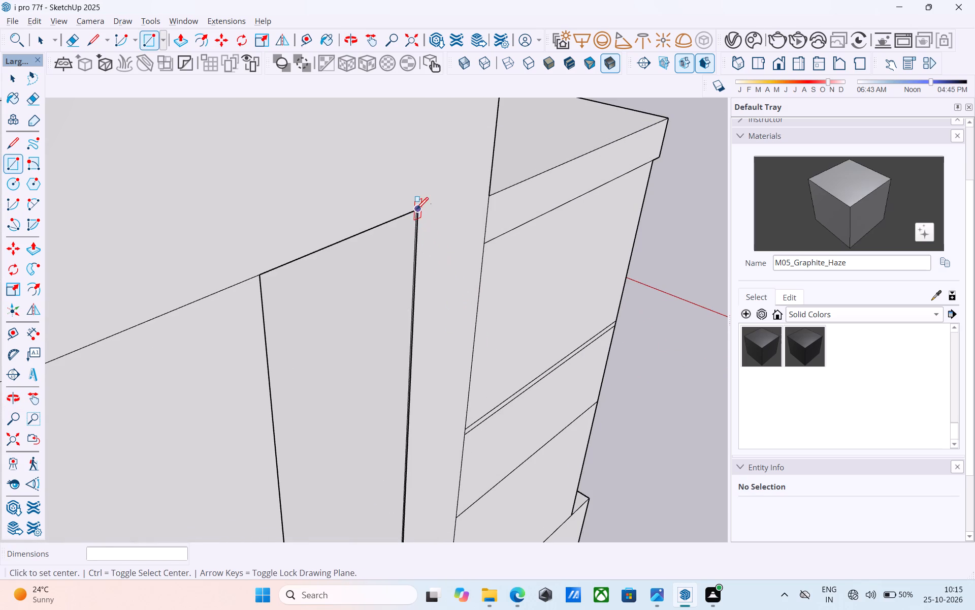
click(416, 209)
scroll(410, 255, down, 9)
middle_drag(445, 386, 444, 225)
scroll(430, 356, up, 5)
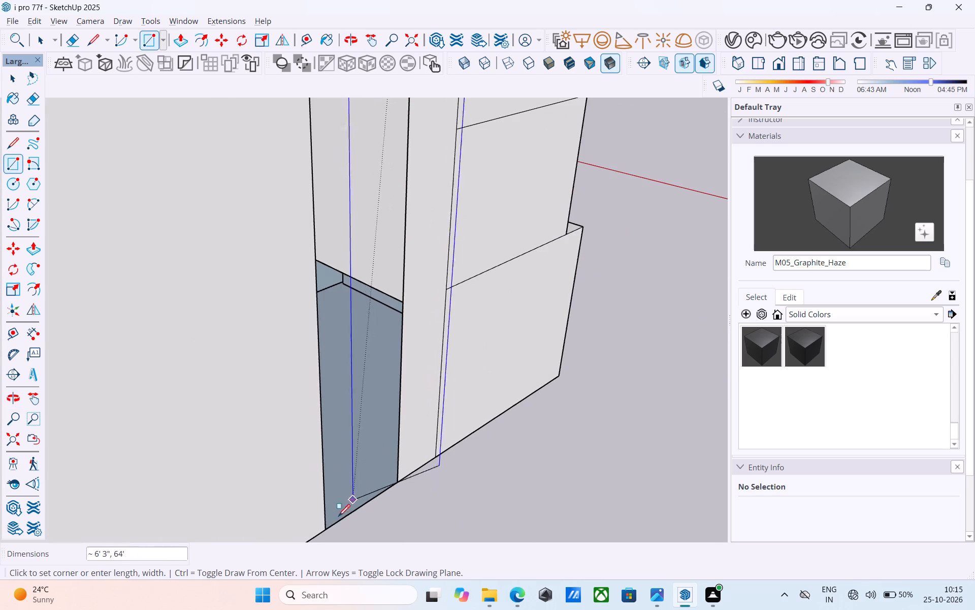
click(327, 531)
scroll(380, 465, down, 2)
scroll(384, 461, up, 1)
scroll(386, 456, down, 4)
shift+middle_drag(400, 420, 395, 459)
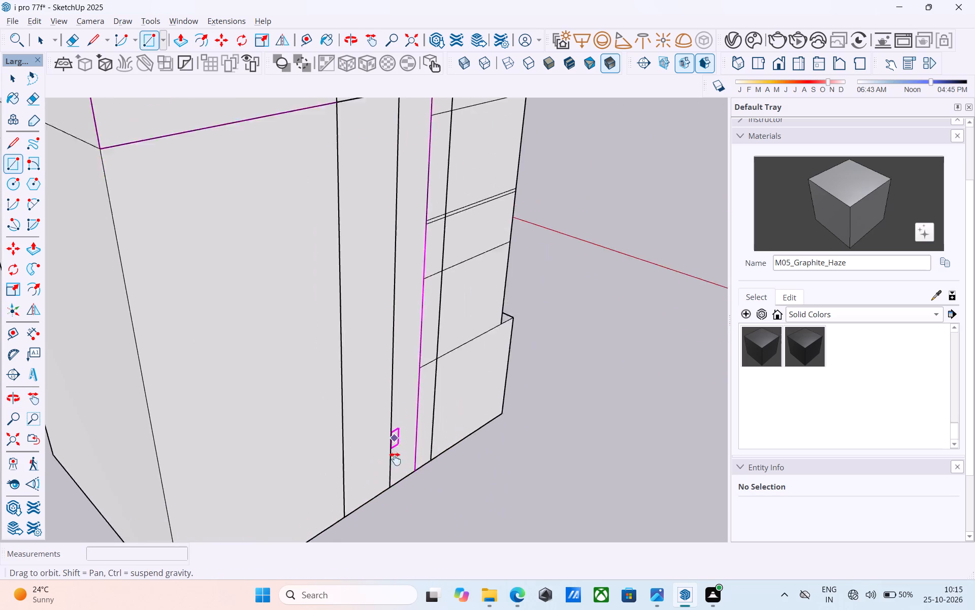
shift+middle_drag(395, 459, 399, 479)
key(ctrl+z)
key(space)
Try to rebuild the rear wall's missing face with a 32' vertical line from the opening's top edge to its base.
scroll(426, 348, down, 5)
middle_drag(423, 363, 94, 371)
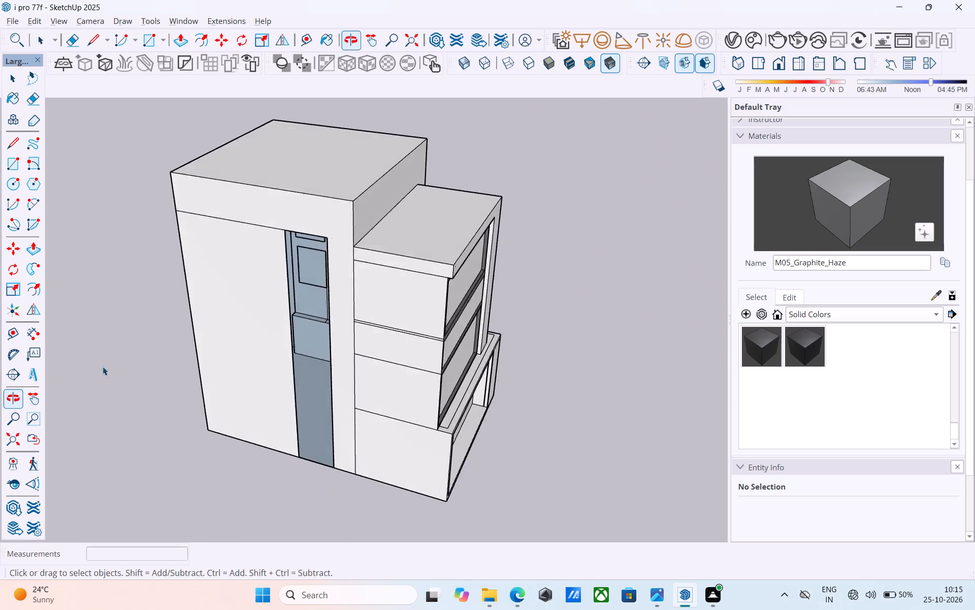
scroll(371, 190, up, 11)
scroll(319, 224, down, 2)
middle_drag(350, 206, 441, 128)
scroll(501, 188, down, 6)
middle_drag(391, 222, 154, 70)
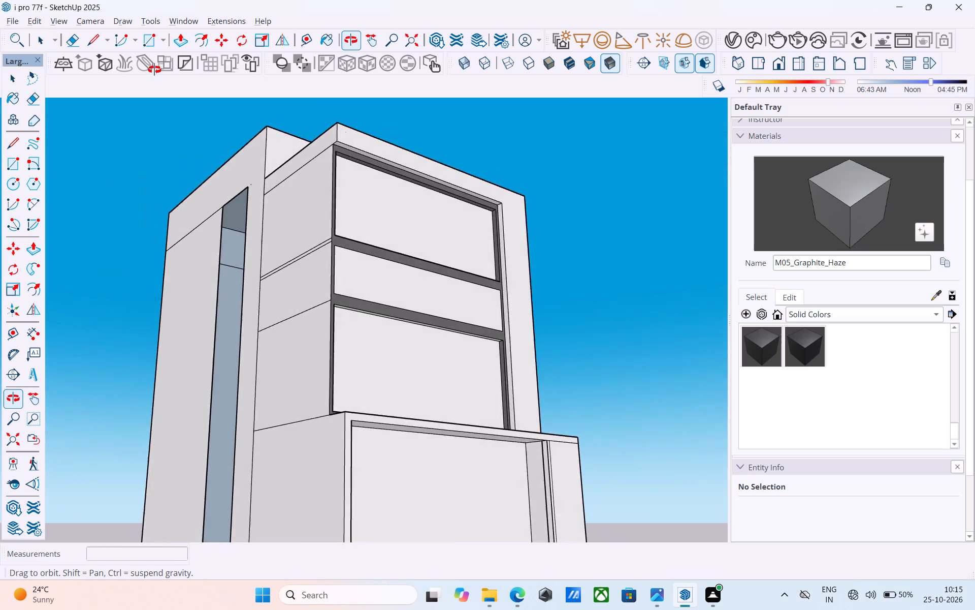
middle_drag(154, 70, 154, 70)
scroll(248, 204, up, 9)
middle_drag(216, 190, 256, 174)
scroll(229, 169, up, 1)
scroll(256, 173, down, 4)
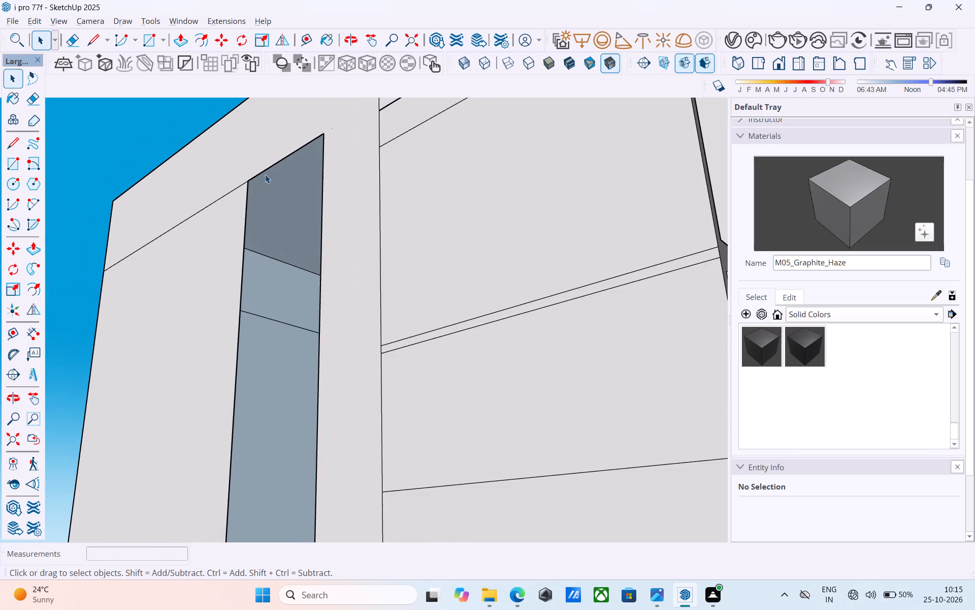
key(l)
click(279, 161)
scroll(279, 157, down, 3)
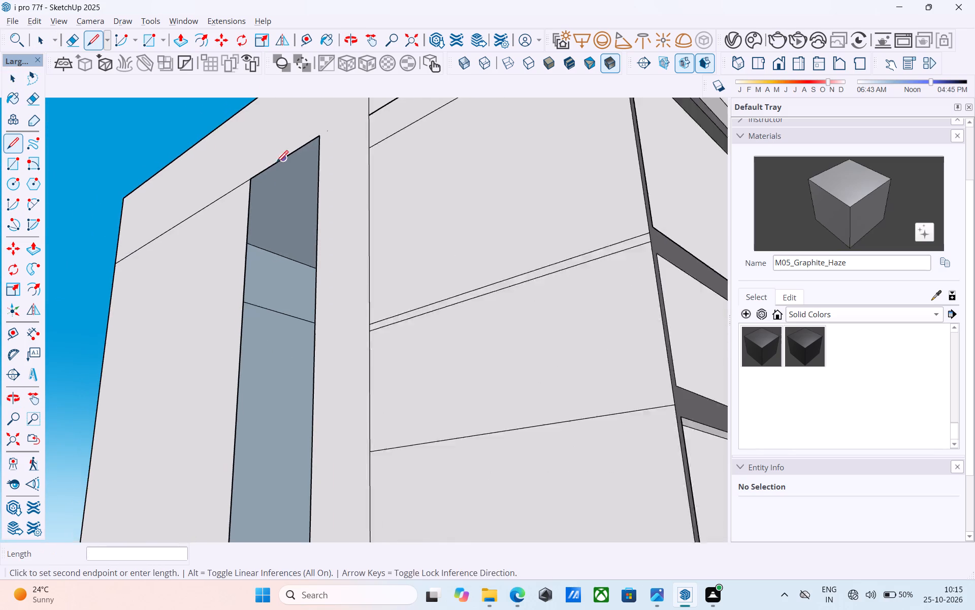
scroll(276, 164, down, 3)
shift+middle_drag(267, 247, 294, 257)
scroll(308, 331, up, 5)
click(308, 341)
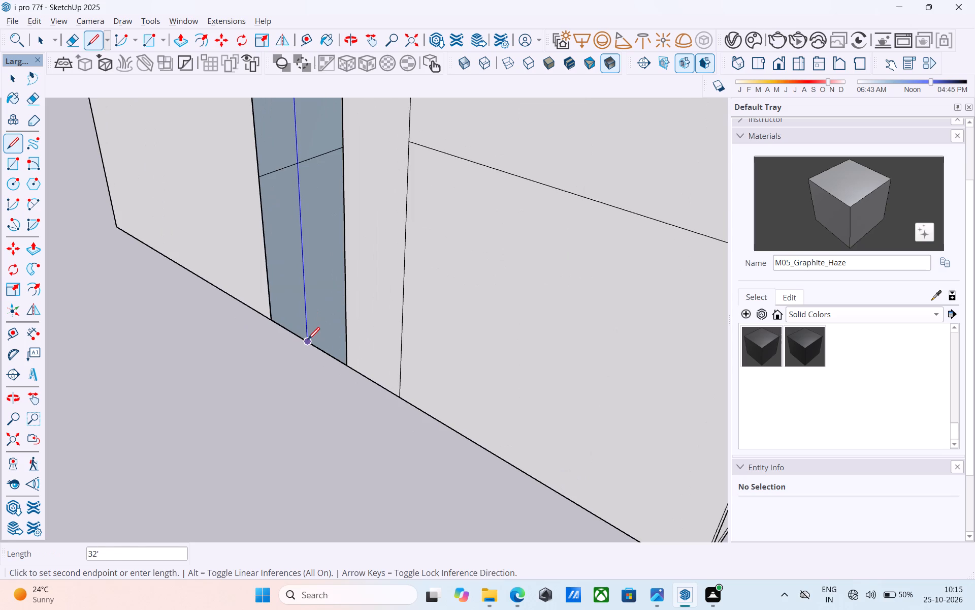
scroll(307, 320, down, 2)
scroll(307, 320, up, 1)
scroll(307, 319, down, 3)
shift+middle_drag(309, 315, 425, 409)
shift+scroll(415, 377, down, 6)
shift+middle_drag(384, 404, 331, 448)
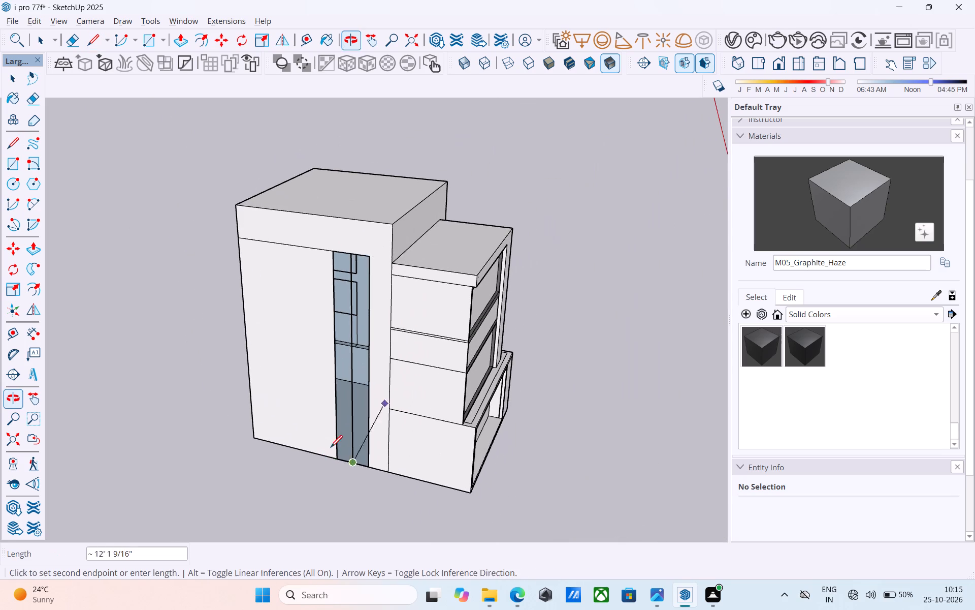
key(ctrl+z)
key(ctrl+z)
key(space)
Inside the building group, close the tall rear wall opening with a rectangle between its upper and lower opposite corners.
scroll(316, 388, up, 4)
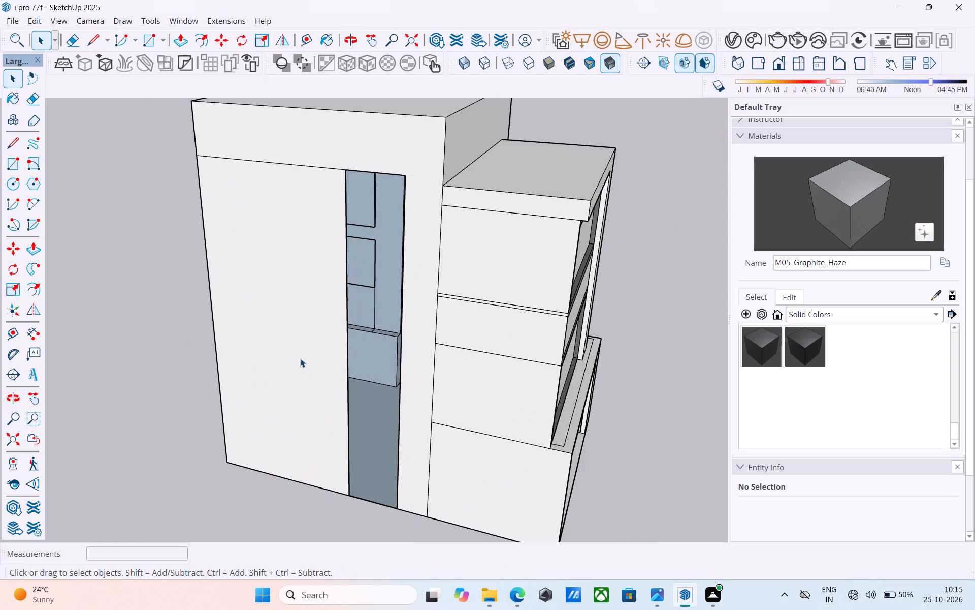
double_click(300, 358)
scroll(383, 295, down, 2)
shift+middle_drag(378, 297, 257, 332)
key(r)
scroll(262, 319, up, 3)
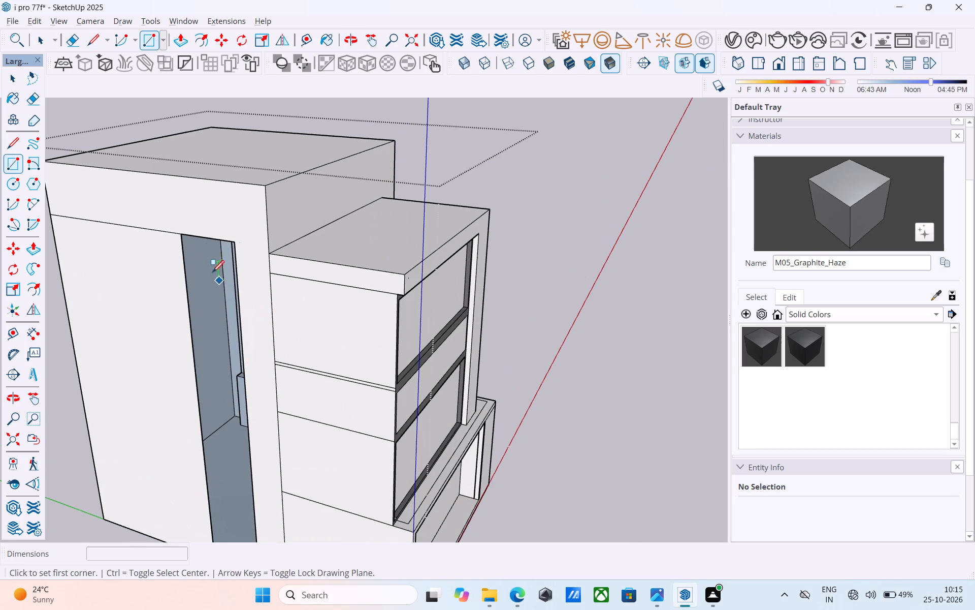
click(178, 230)
scroll(192, 262, down, 5)
middle_drag(225, 363, 228, 257)
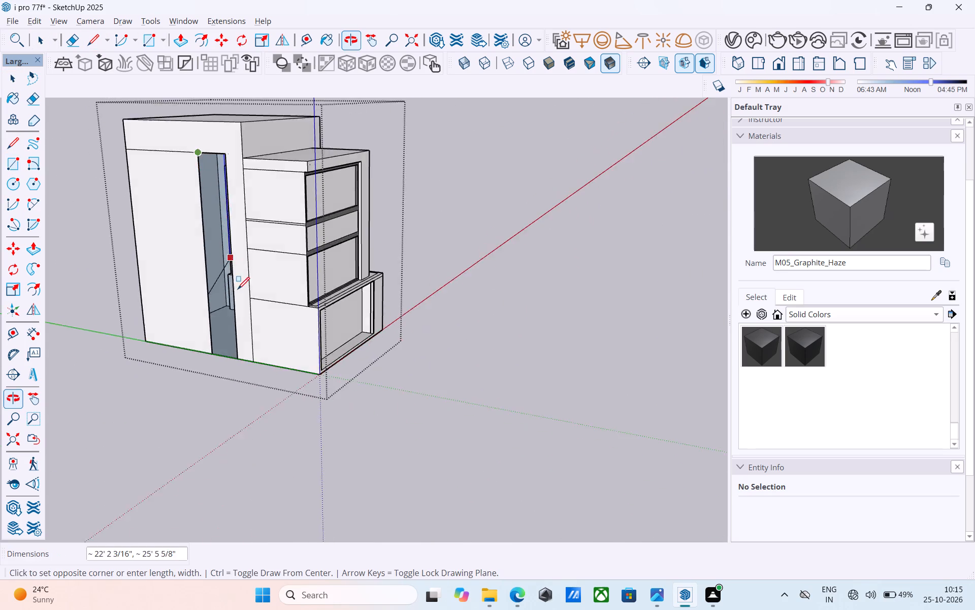
scroll(240, 313, up, 9)
click(234, 388)
Erase the vertical edges on both sides of the filled rear opening to merge the wall faces, and save the model.
scroll(234, 377, down, 6)
shift+middle_drag(227, 351, 253, 454)
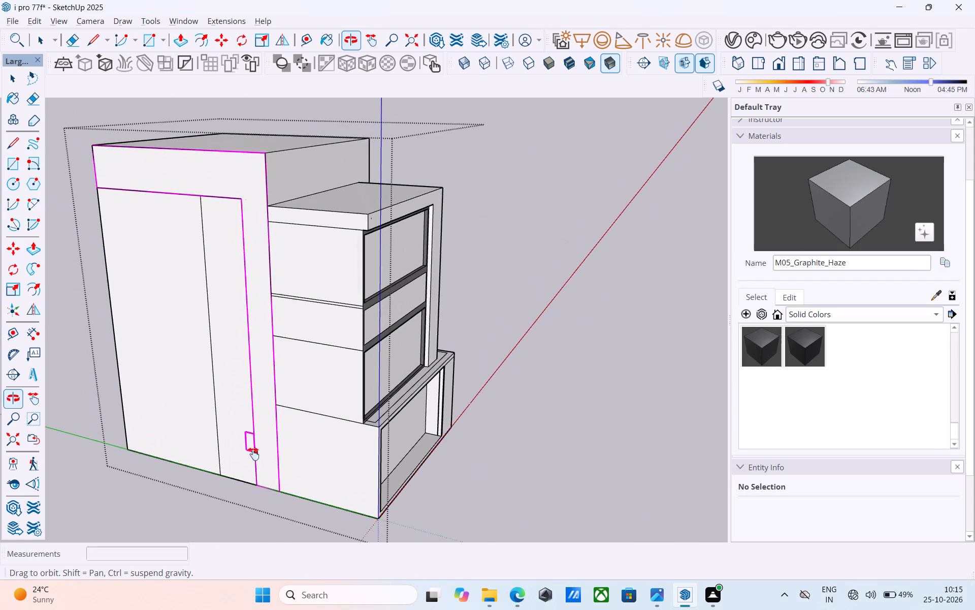
shift+middle_drag(253, 454, 253, 454)
key(e)
drag(232, 366, 202, 345)
drag(248, 369, 253, 367)
scroll(253, 367, down, 5)
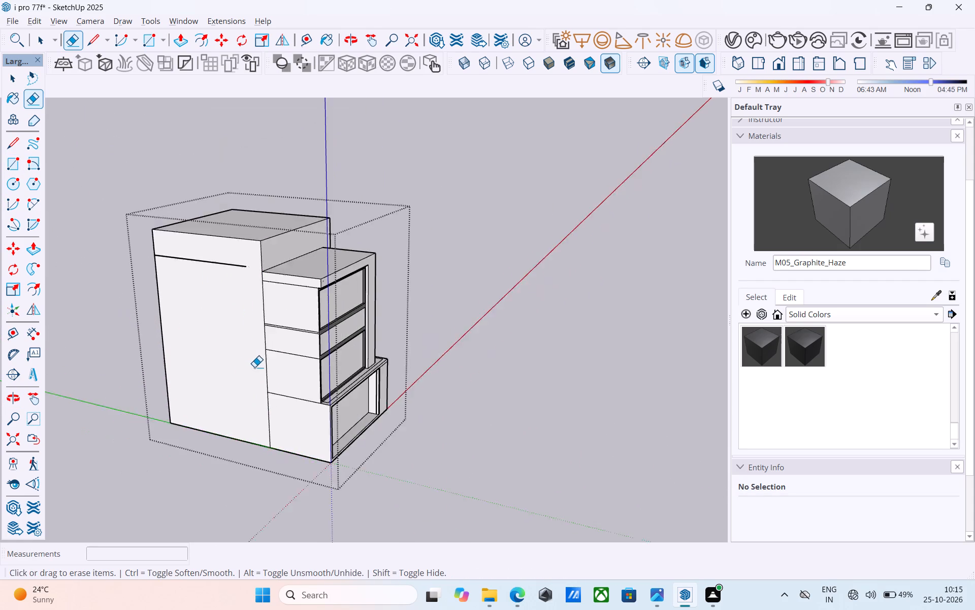
scroll(254, 367, down, 1)
middle_drag(247, 362, 218, 344)
key(space)
key(ctrl+s)
Examine the building from the rear wall round to the front facade and the roof.
scroll(225, 342, down, 6)
middle_drag(221, 345, 465, 337)
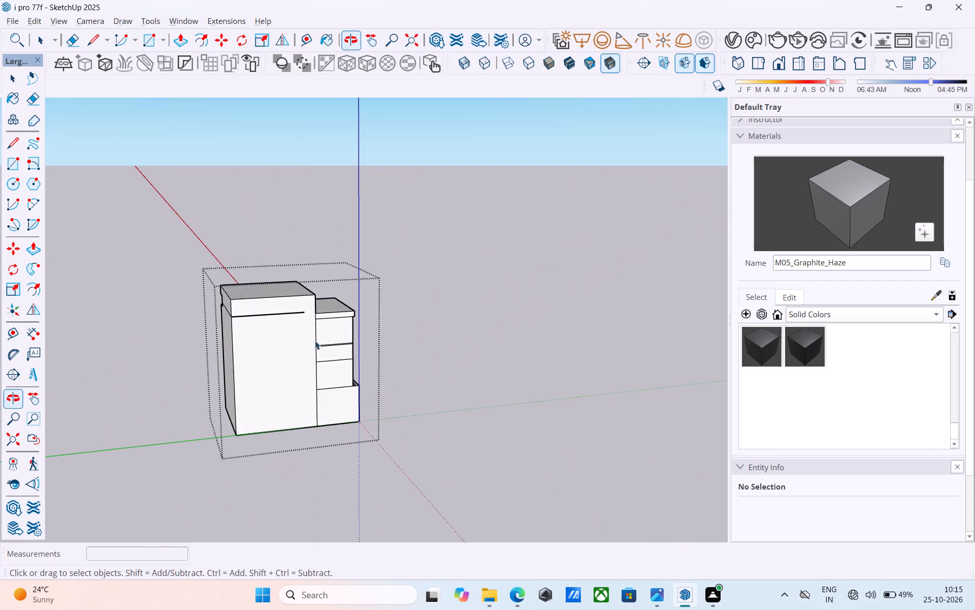
middle_drag(290, 348, 576, 295)
middle_drag(279, 345, 547, 348)
scroll(377, 354, down, 3)
middle_drag(369, 371, 586, 351)
scroll(372, 384, up, 11)
scroll(361, 359, down, 2)
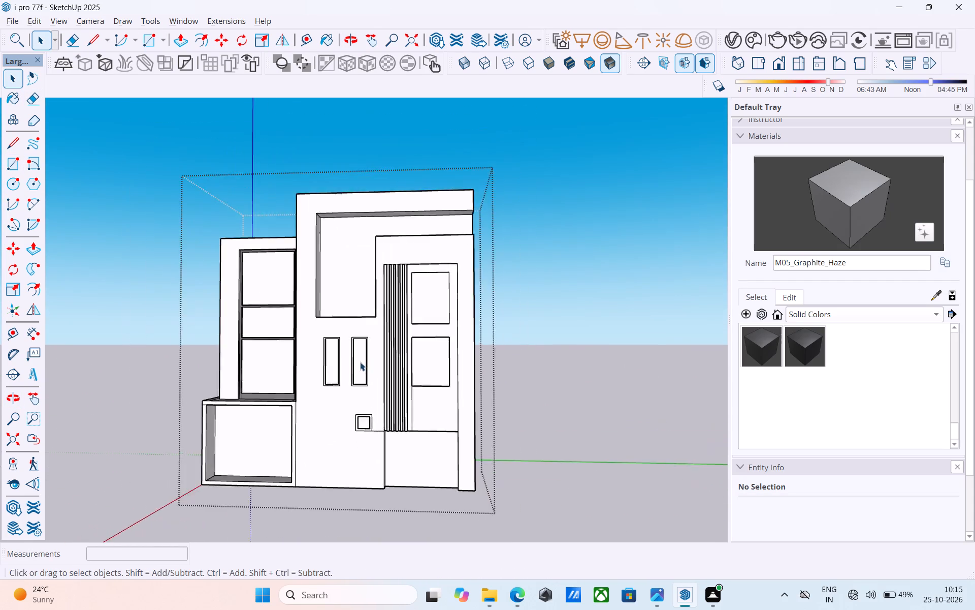
scroll(360, 362, down, 1)
middle_drag(360, 362, 444, 483)
scroll(438, 472, down, 2)
middle_drag(438, 472, 443, 507)
scroll(391, 372, up, 4)
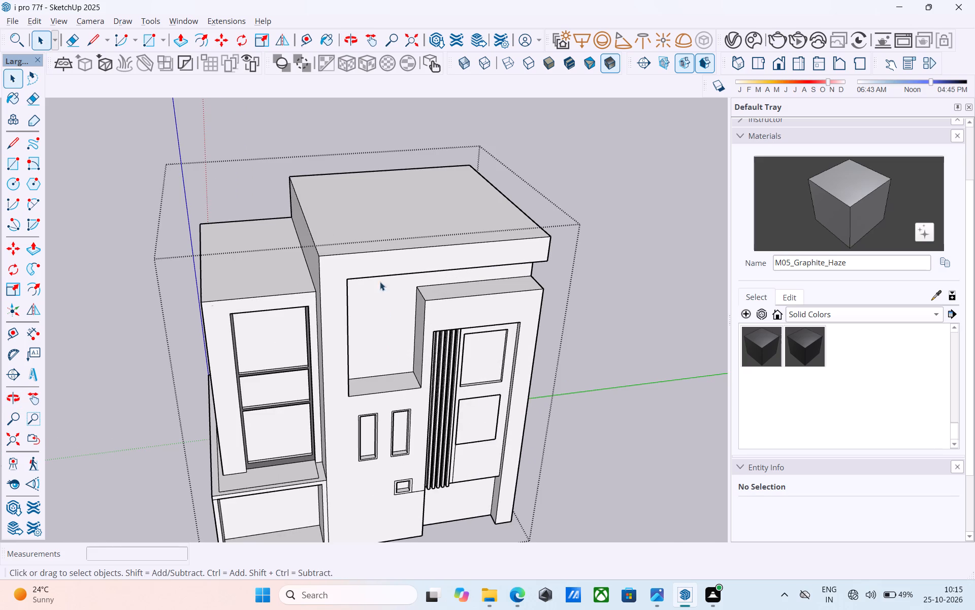
middle_drag(344, 430, 407, 384)
scroll(401, 302, down, 5)
middle_drag(384, 450, 382, 526)
Paint the small unpainted corner face at the bottom of the lower window frame with M05_Graphite_Haze.
scroll(380, 522, up, 12)
middle_drag(345, 368, 512, 337)
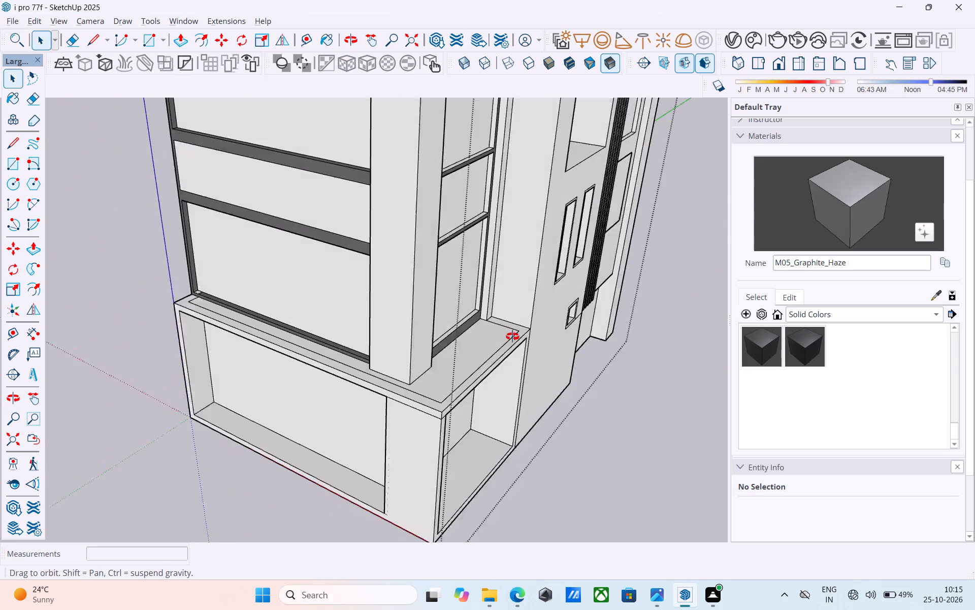
middle_drag(512, 337, 543, 336)
scroll(202, 364, down, 5)
scroll(193, 372, up, 17)
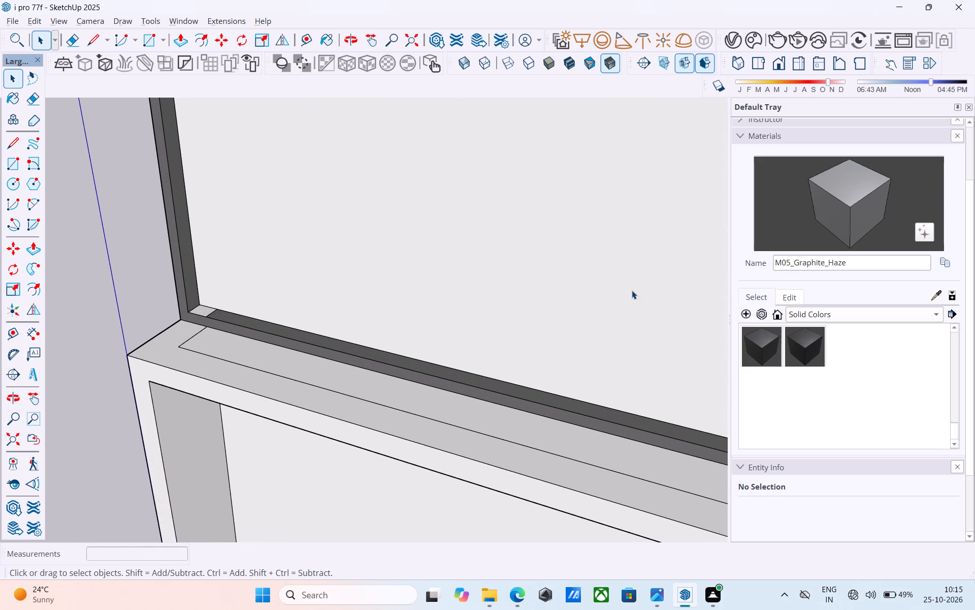
click(836, 210)
scroll(238, 348, up, 7)
click(189, 294)
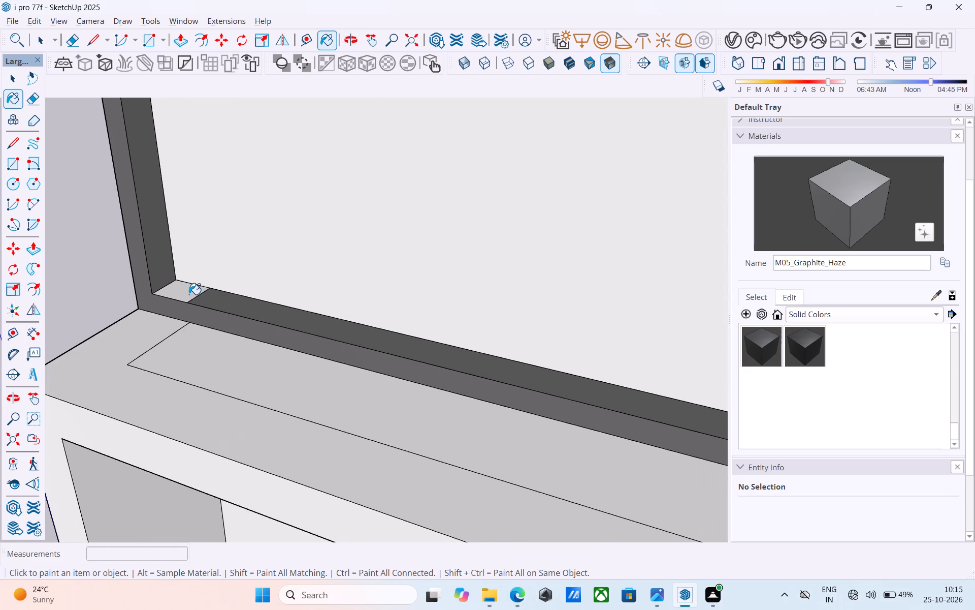
Erase the stray edge between the painted corner piece and the bottom bar of the lower window frame.
scroll(220, 271, up, 1)
middle_drag(220, 271, 207, 311)
scroll(205, 311, up, 9)
key(e)
drag(191, 288, 186, 285)
key(space)
Examine the base, window bays and roof edges, leaving the building group to view the whole model.
scroll(182, 282, down, 20)
scroll(182, 282, down, 3)
scroll(137, 340, up, 1)
scroll(138, 340, down, 7)
middle_drag(300, 379, 253, 285)
scroll(282, 346, up, 1)
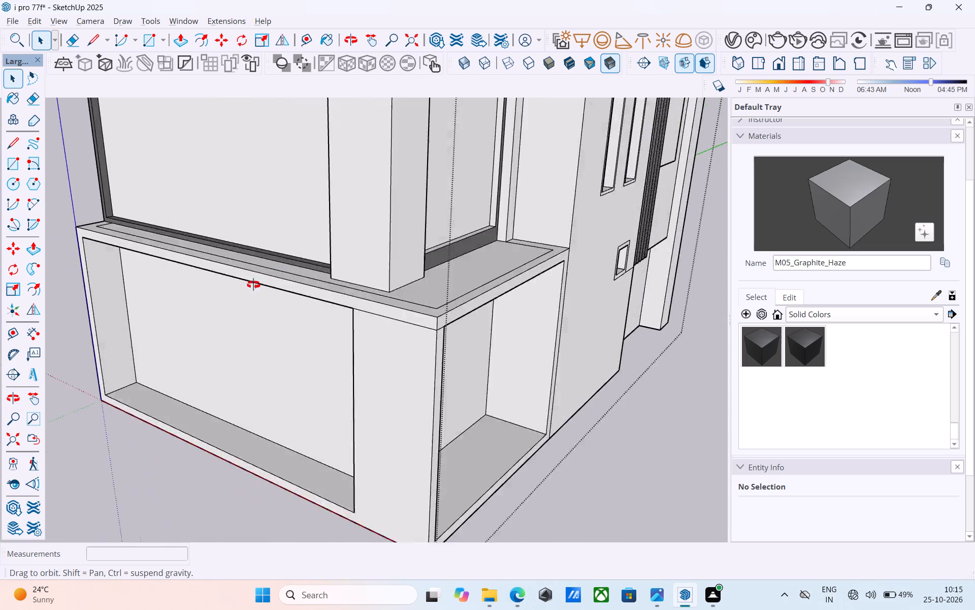
middle_drag(253, 285, 242, 256)
scroll(243, 255, down, 17)
scroll(272, 117, up, 3)
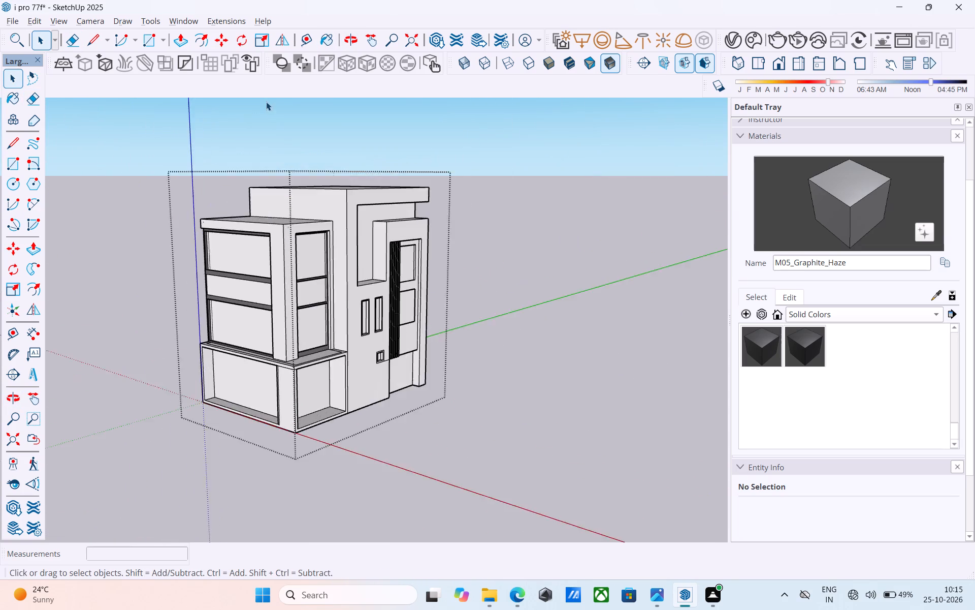
scroll(266, 102, up, 4)
scroll(340, 198, up, 1)
middle_drag(333, 196, 276, 179)
scroll(282, 200, down, 5)
middle_drag(301, 268, 278, 255)
click(563, 249)
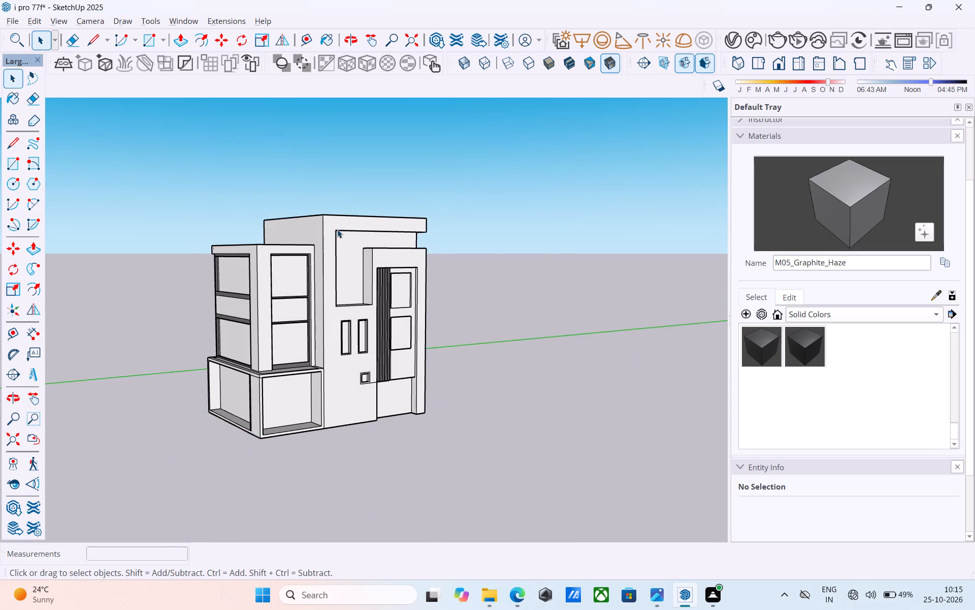
scroll(220, 189, up, 2)
middle_drag(281, 173, 308, 216)
scroll(257, 203, up, 1)
scroll(310, 216, down, 3)
middle_drag(305, 213, 312, 196)
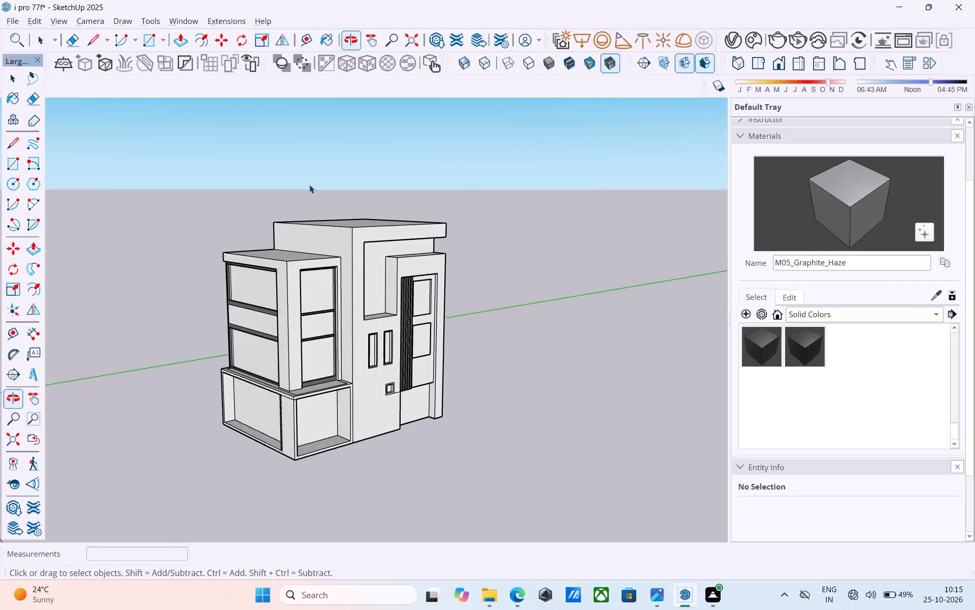
scroll(309, 184, up, 4)
middle_drag(312, 186, 307, 180)
scroll(307, 179, up, 4)
Save the model.
key(ctrl+s)
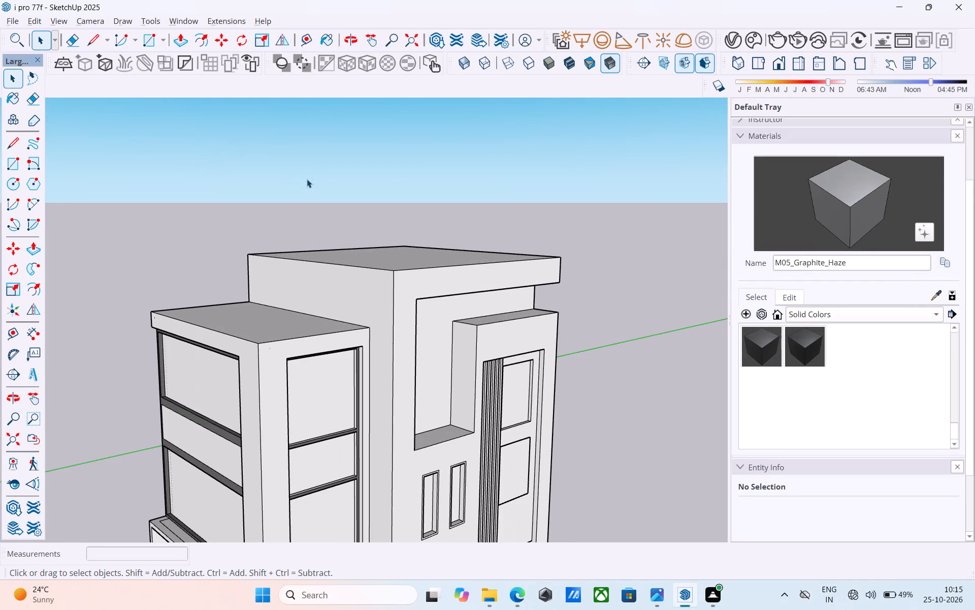
Examine the window facade from low viewpoints and go round to the front facade with the door panels.
scroll(307, 179, down, 11)
middle_drag(296, 274, 347, 285)
scroll(334, 290, up, 6)
middle_drag(264, 258, 279, 252)
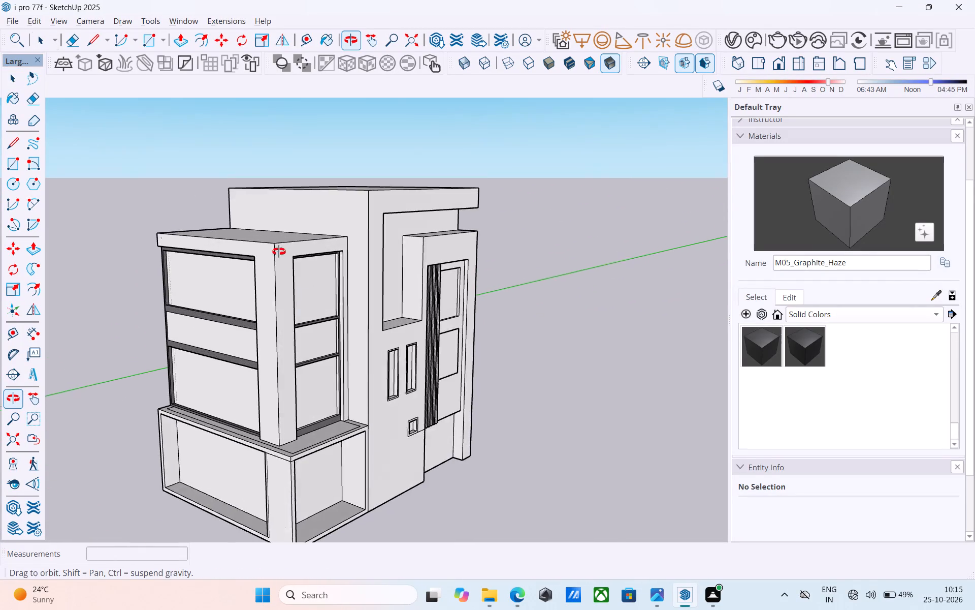
middle_drag(279, 252, 476, 148)
scroll(426, 197, up, 5)
middle_drag(402, 204, 476, 185)
scroll(259, 240, down, 5)
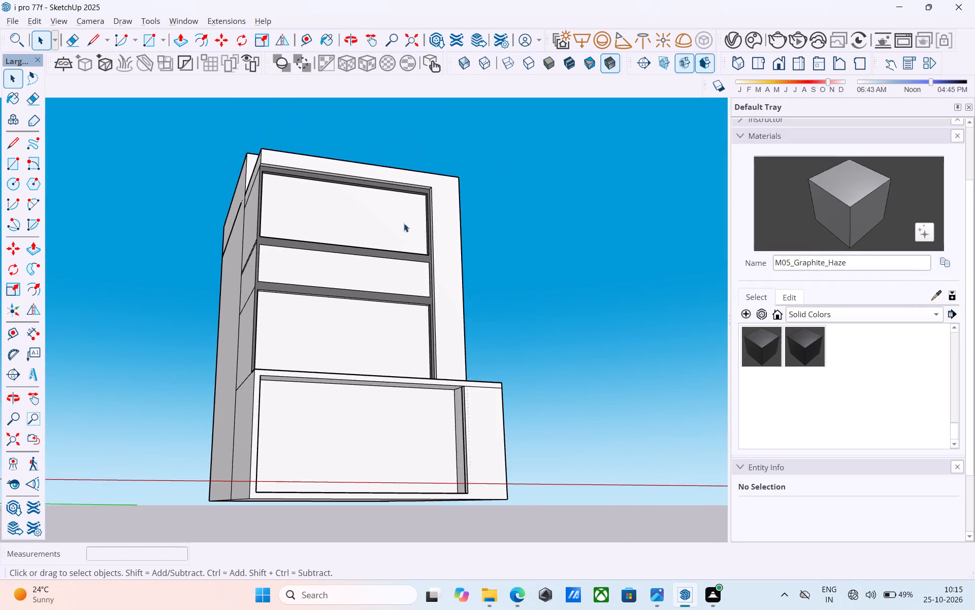
middle_drag(404, 223, 484, 222)
scroll(483, 222, up, 5)
scroll(451, 220, down, 4)
middle_drag(464, 249, 196, 339)
scroll(456, 259, down, 5)
middle_drag(514, 282, 197, 313)
scroll(194, 312, up, 5)
middle_drag(347, 270, 137, 254)
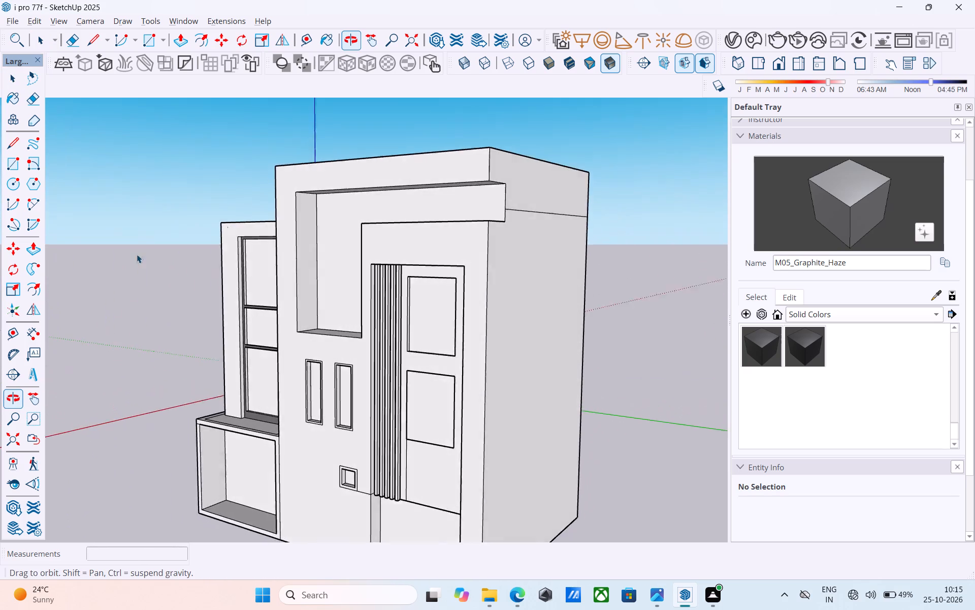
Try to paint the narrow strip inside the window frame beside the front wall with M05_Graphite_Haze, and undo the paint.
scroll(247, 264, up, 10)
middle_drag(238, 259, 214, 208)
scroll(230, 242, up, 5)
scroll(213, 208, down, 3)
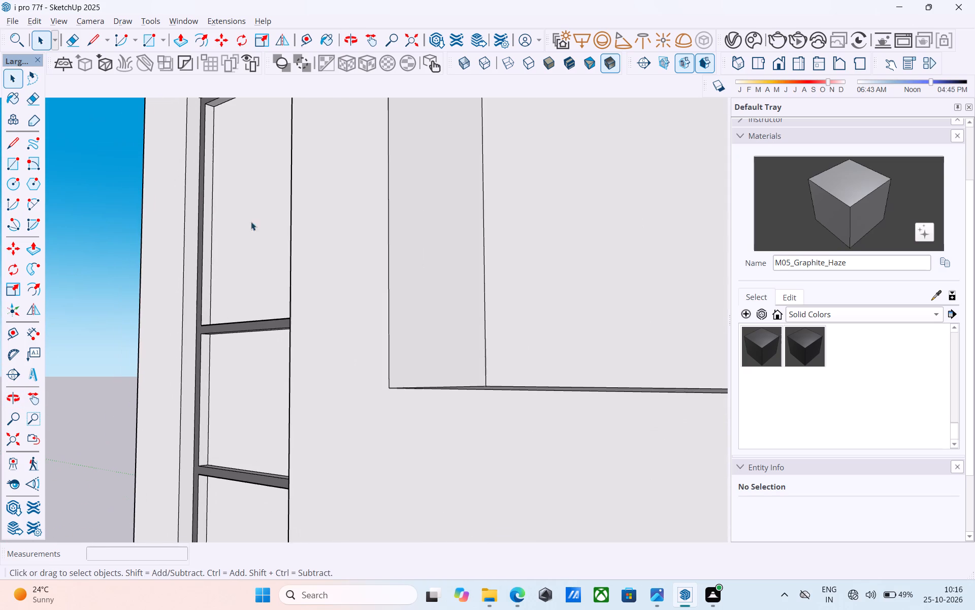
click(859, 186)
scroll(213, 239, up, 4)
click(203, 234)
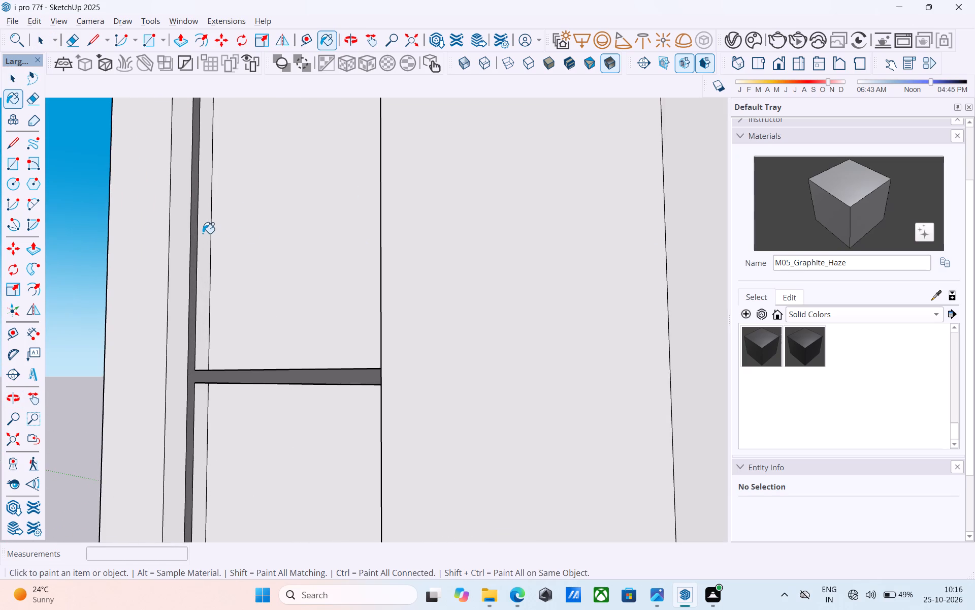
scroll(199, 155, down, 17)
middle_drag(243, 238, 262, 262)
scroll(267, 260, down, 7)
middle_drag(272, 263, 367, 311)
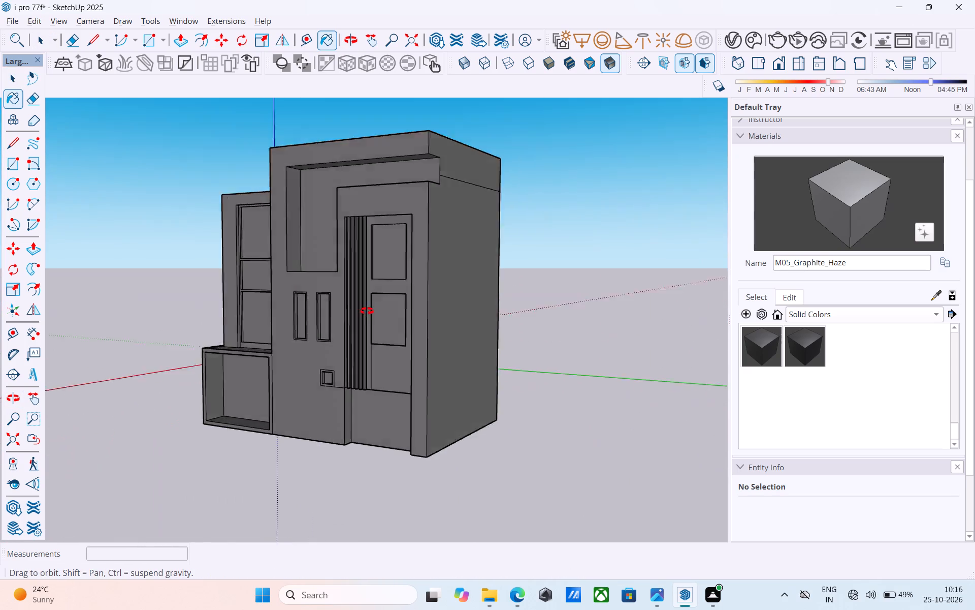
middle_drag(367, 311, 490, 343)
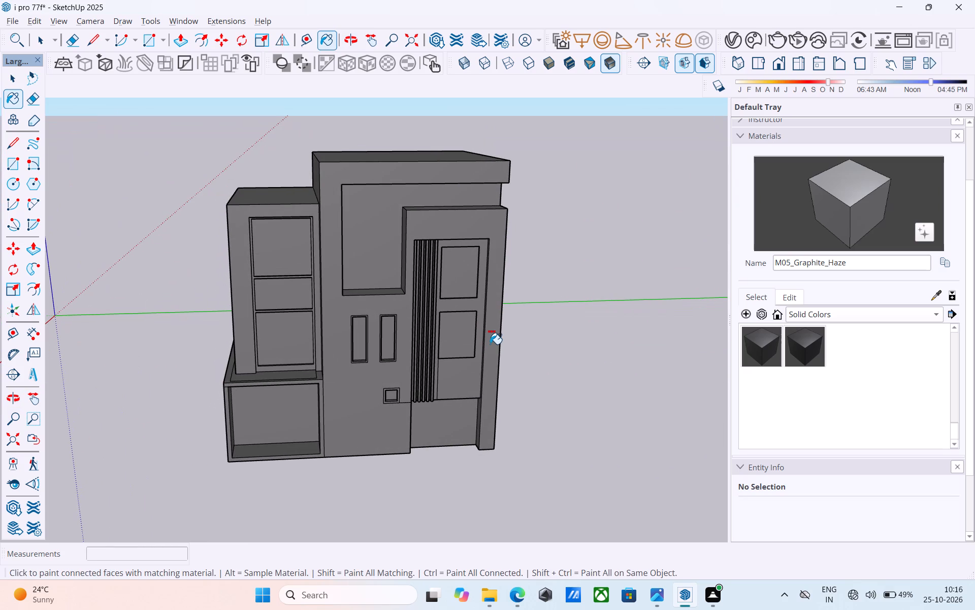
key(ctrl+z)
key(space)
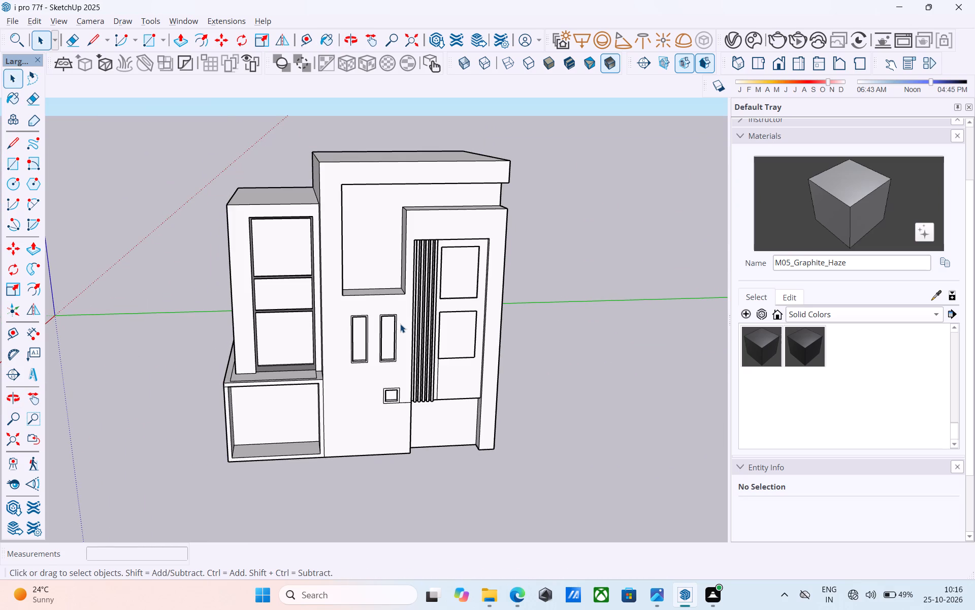
Reopen the building group and examine the front facade's recess, windows and overhanging roof edge from high and low viewpoints.
double_click(400, 324)
middle_drag(397, 321, 410, 210)
scroll(404, 209, up, 6)
scroll(415, 217, down, 7)
middle_drag(408, 218, 292, 211)
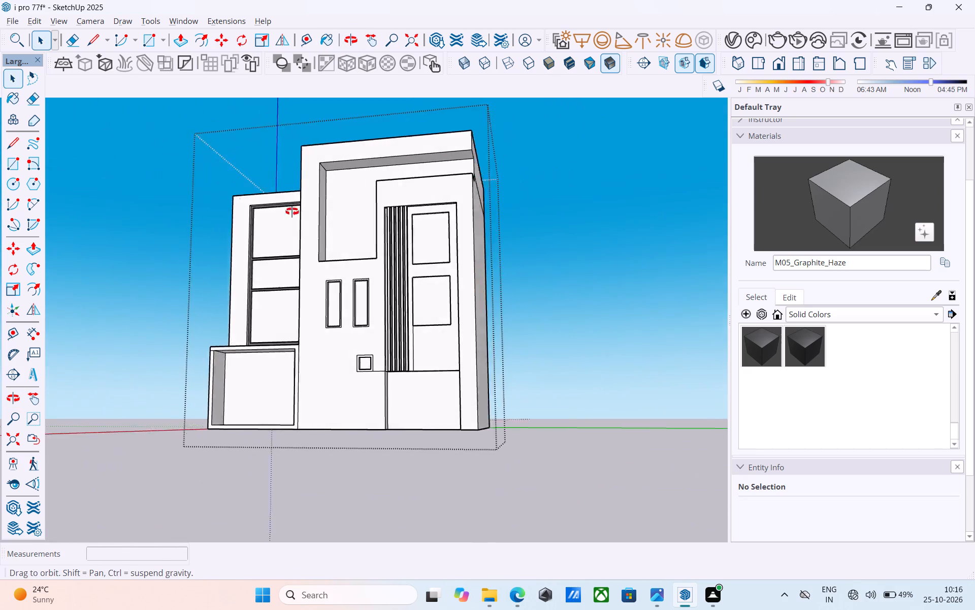
middle_drag(292, 211, 261, 230)
scroll(261, 200, up, 7)
scroll(297, 172, down, 5)
middle_drag(303, 186, 269, 339)
scroll(338, 258, down, 5)
middle_drag(300, 332, 291, 347)
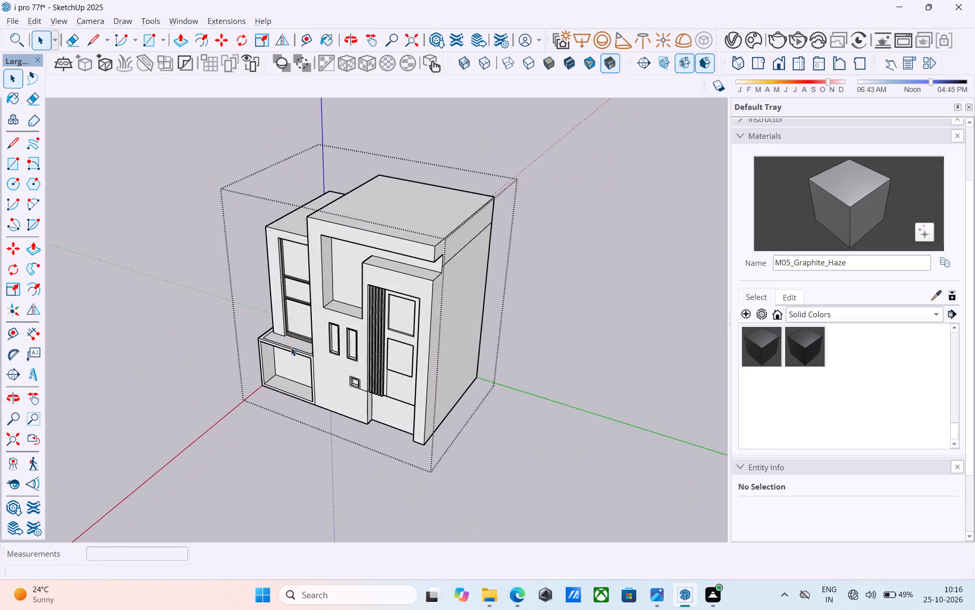
scroll(369, 236, up, 5)
middle_drag(412, 190, 436, 144)
scroll(432, 150, up, 6)
scroll(436, 144, down, 6)
middle_drag(425, 168, 430, 135)
scroll(430, 135, up, 5)
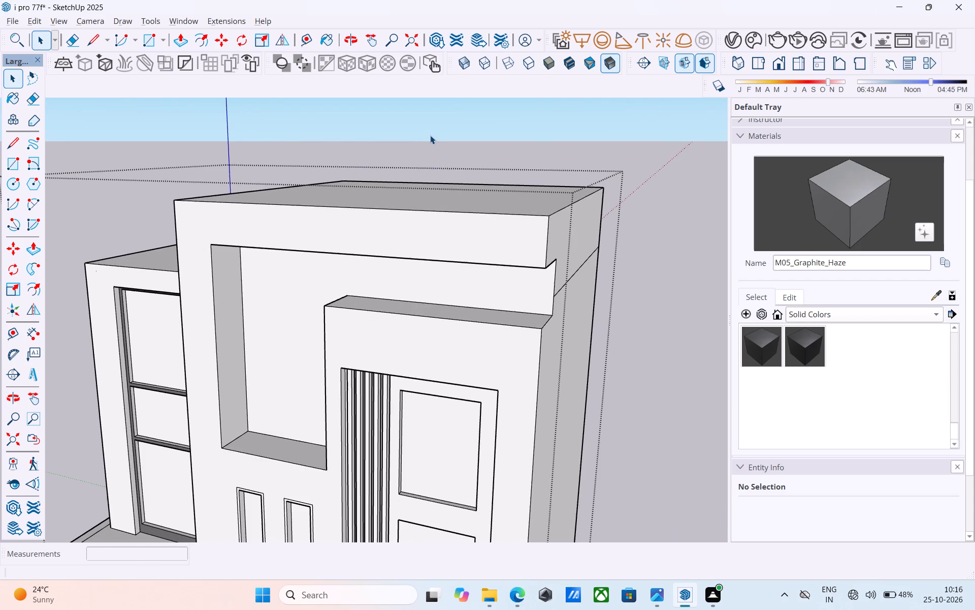
scroll(430, 135, down, 6)
middle_drag(427, 195, 478, 79)
scroll(449, 268, down, 5)
middle_drag(418, 351, 411, 343)
scroll(395, 226, up, 5)
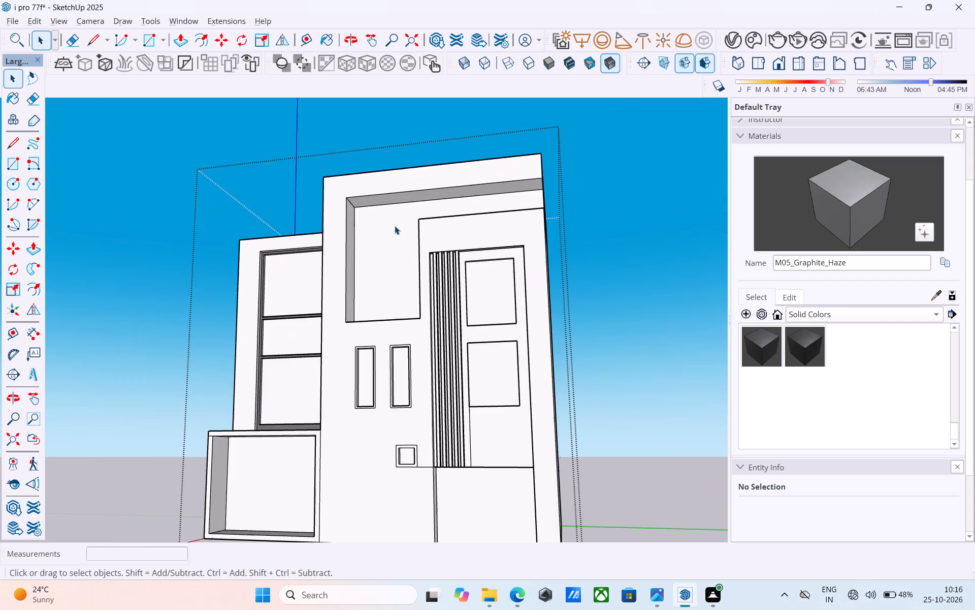
Examine the building's remaining sides, including the window facade, side wall and underside, and return to the front corner.
scroll(395, 226, down, 4)
middle_drag(400, 234, 730, 257)
middle_drag(469, 376, 620, 387)
scroll(450, 437, up, 3)
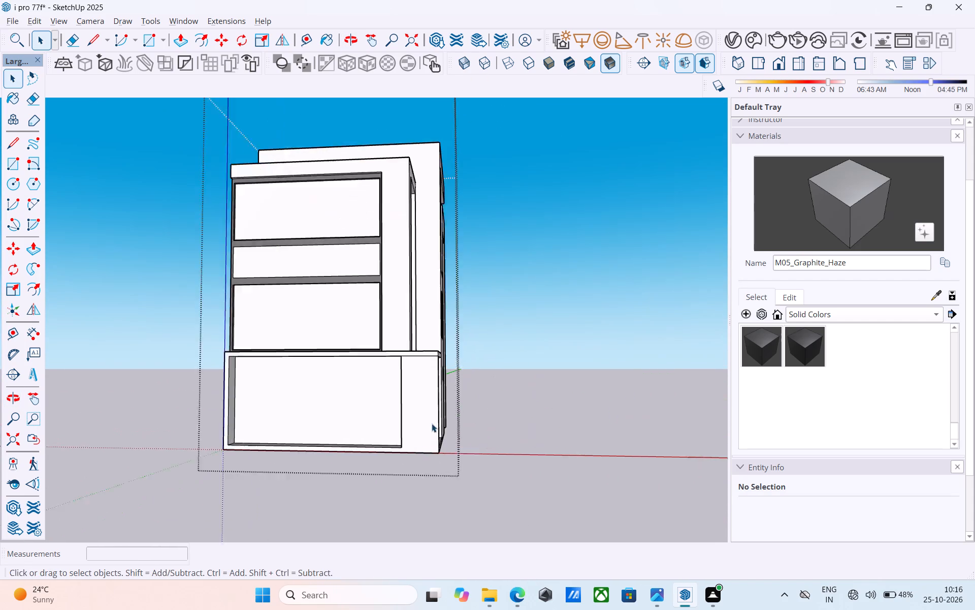
scroll(432, 423, up, 2)
scroll(434, 423, down, 2)
middle_drag(434, 424, 652, 505)
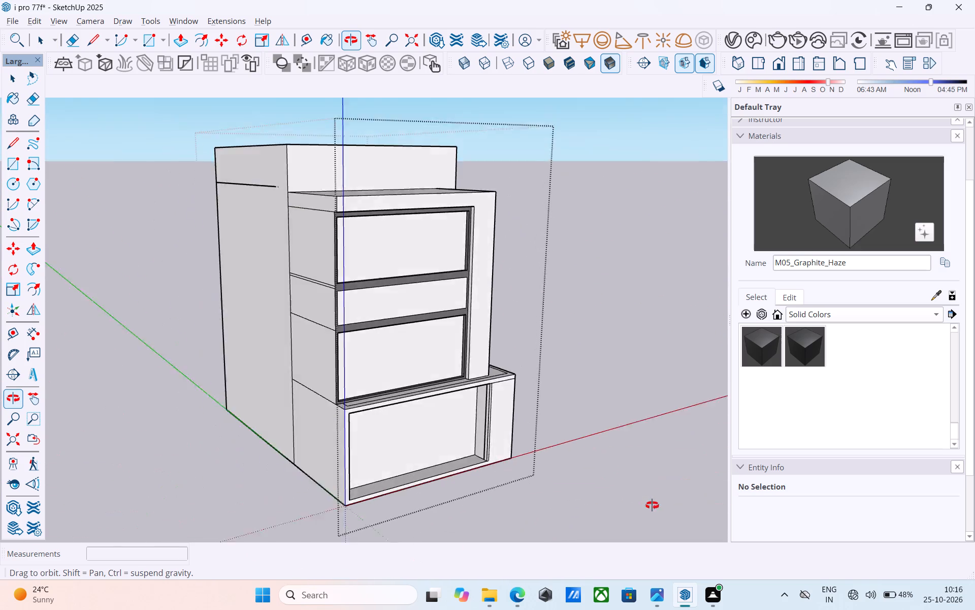
middle_drag(652, 505, 362, 496)
scroll(517, 425, down, 4)
middle_drag(399, 427, 185, 432)
scroll(463, 389, down, 4)
middle_drag(481, 394, 281, 345)
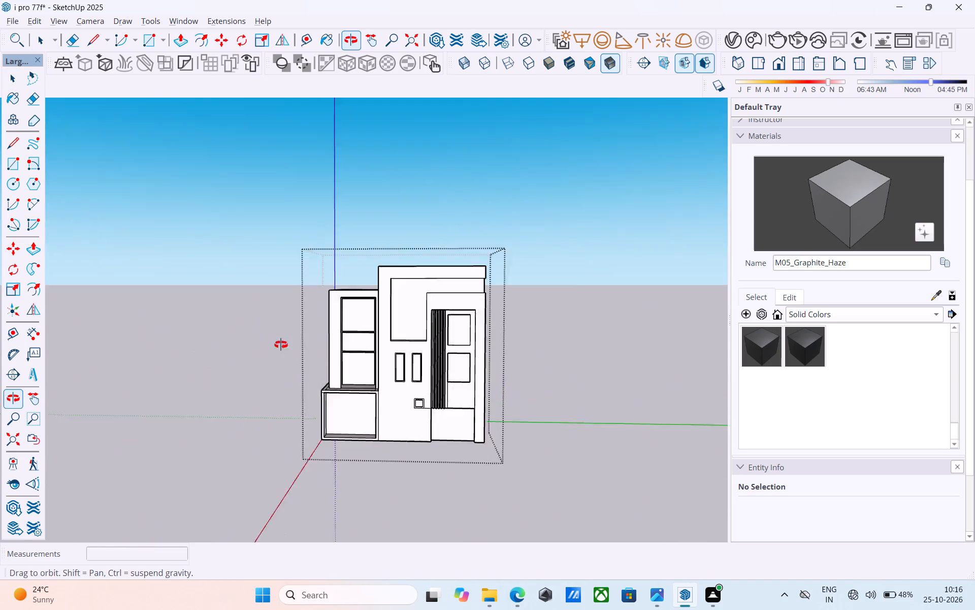
middle_drag(281, 345, 226, 344)
scroll(355, 274, up, 5)
middle_drag(412, 319, 330, 164)
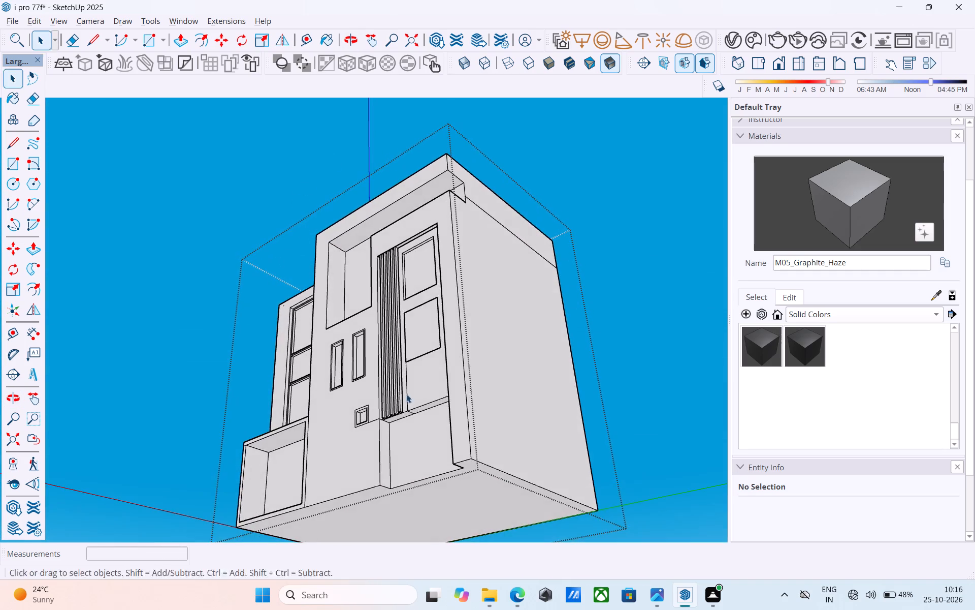
middle_drag(404, 398, 544, 529)
scroll(543, 515, up, 1)
scroll(394, 364, down, 4)
middle_drag(400, 388, 480, 552)
scroll(374, 419, up, 2)
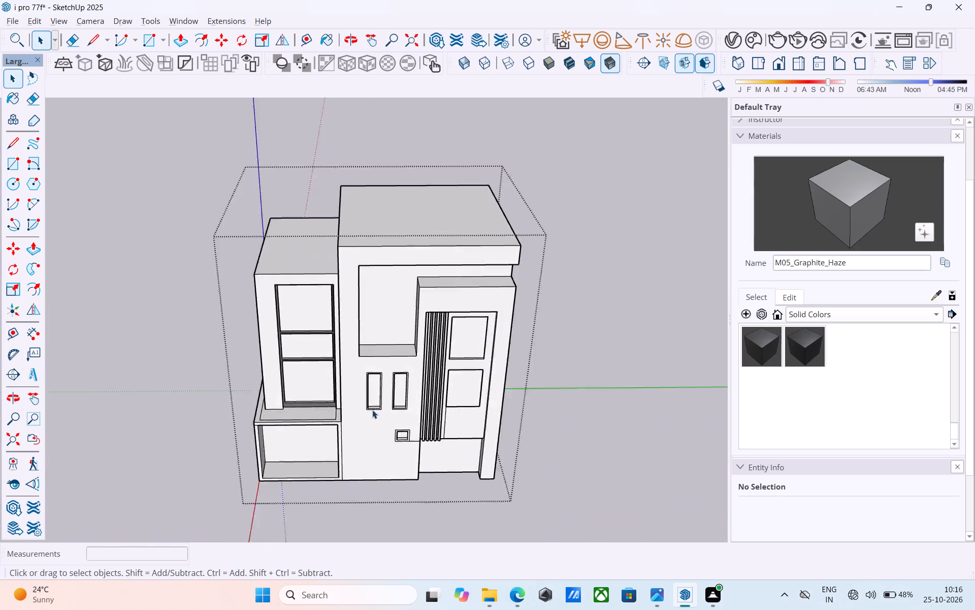
scroll(372, 410, up, 3)
middle_drag(368, 396, 582, 372)
scroll(400, 340, up, 1)
scroll(409, 346, down, 3)
middle_drag(427, 382, 434, 388)
Save the model.
key(ctrl+s)
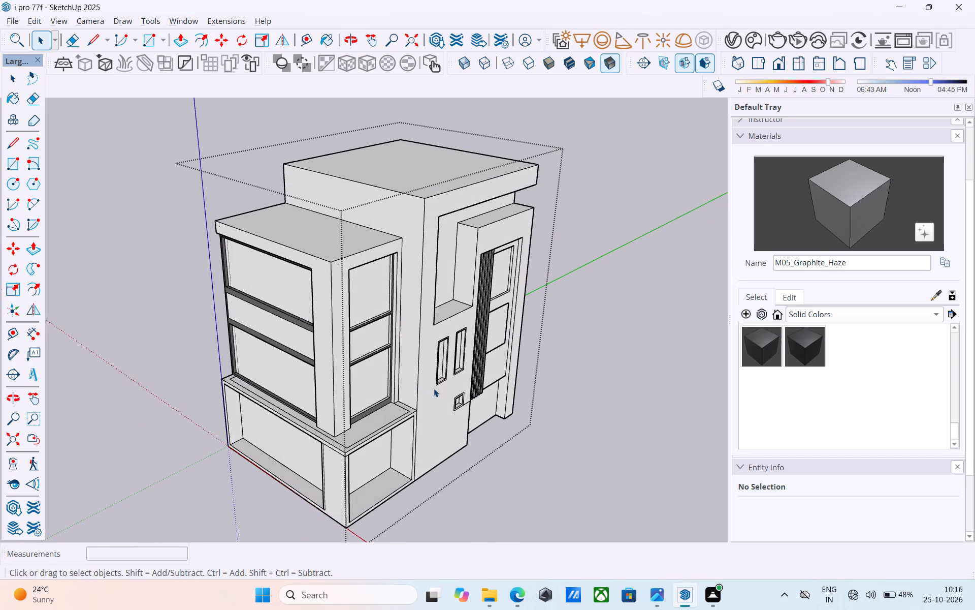
key(space)
scroll(433, 400, down, 4)
middle_drag(440, 429, 307, 375)
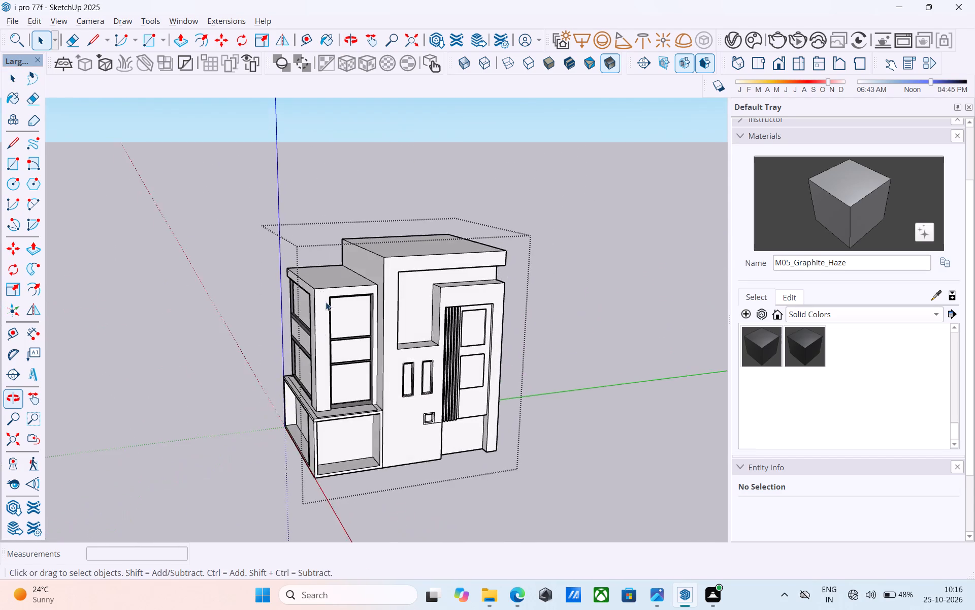
Examine the front facade, roof overhang, side wall and underside of the building from high and low viewpoints.
scroll(349, 246, up, 5)
middle_drag(345, 238, 280, 194)
middle_drag(342, 262, 265, 204)
middle_drag(344, 252, 344, 260)
scroll(352, 241, down, 3)
middle_drag(383, 257, 271, 268)
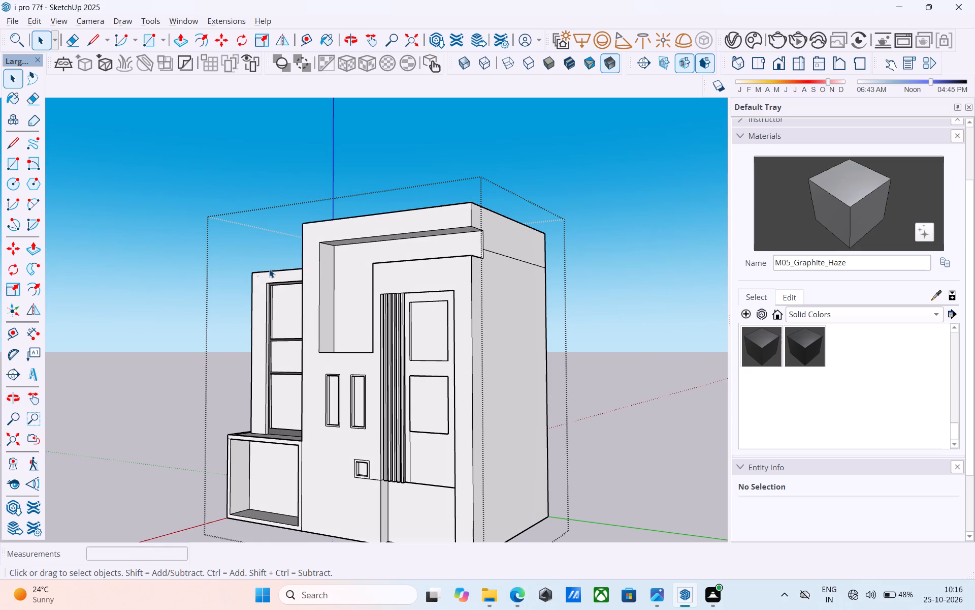
scroll(219, 241, down, 5)
middle_drag(246, 240, 317, 241)
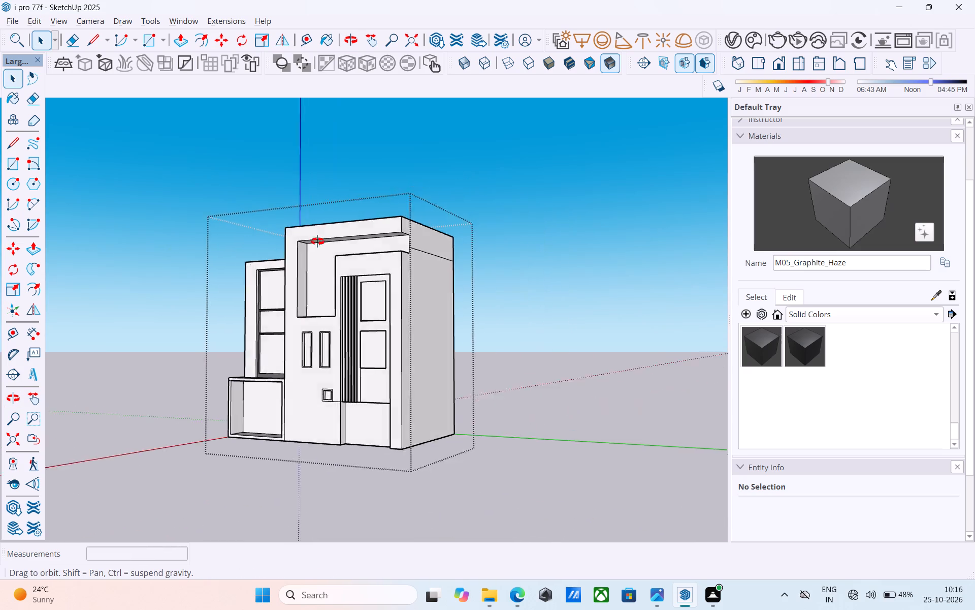
middle_drag(317, 241, 511, 426)
scroll(514, 416, down, 5)
middle_drag(501, 407, 407, 205)
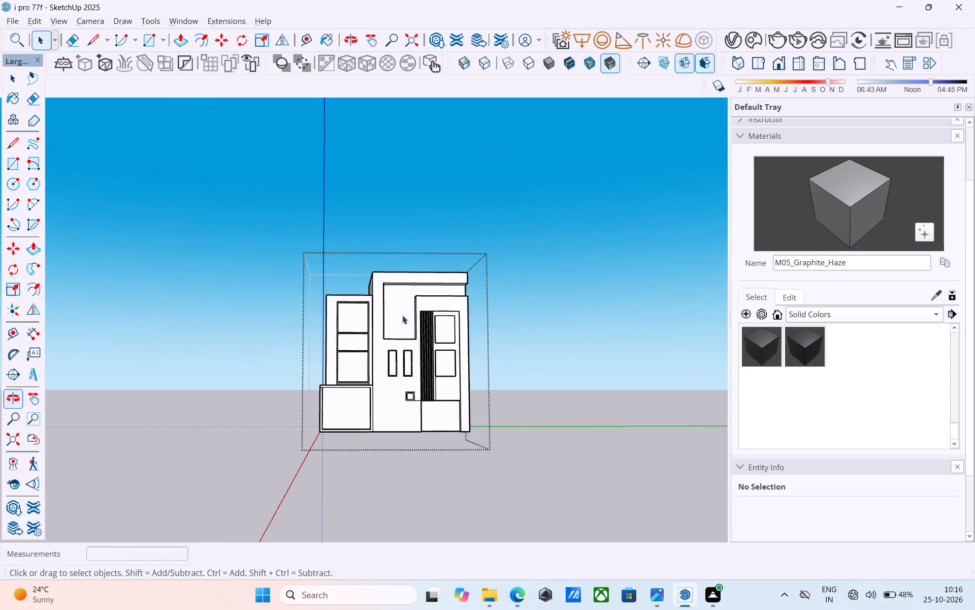
middle_drag(395, 311, 309, 186)
scroll(395, 299, up, 5)
middle_drag(392, 298, 326, 327)
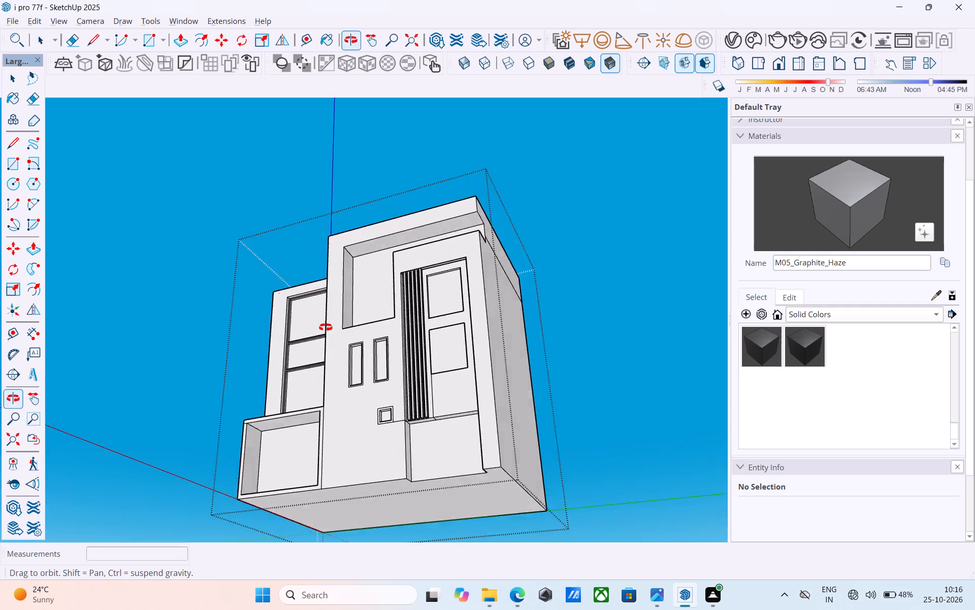
middle_drag(326, 327, 287, 365)
middle_drag(395, 295, 346, 351)
scroll(369, 335, up, 5)
scroll(359, 312, down, 5)
middle_drag(355, 311, 442, 364)
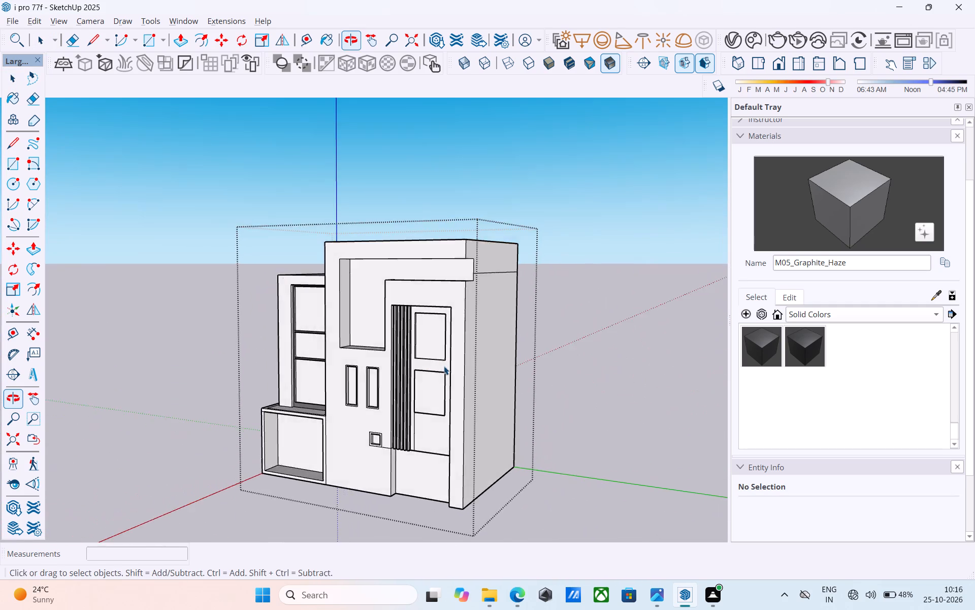
scroll(435, 362, up, 6)
middle_drag(369, 331, 462, 343)
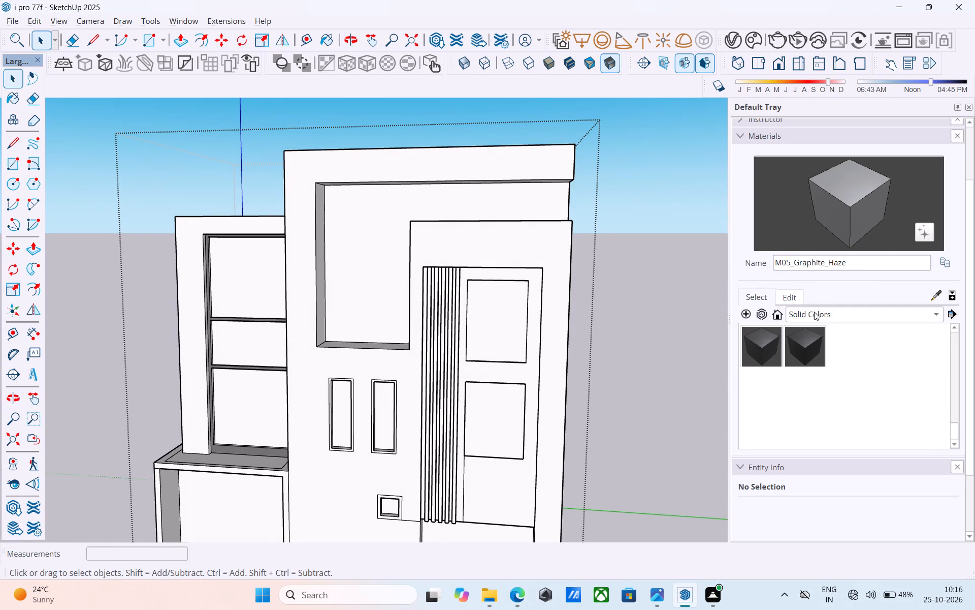
Paint the tall recessed panel behind the vertical slats and the panel below it with the Fabric material Carpet_04_1K.
click(814, 312)
click(809, 269)
click(808, 350)
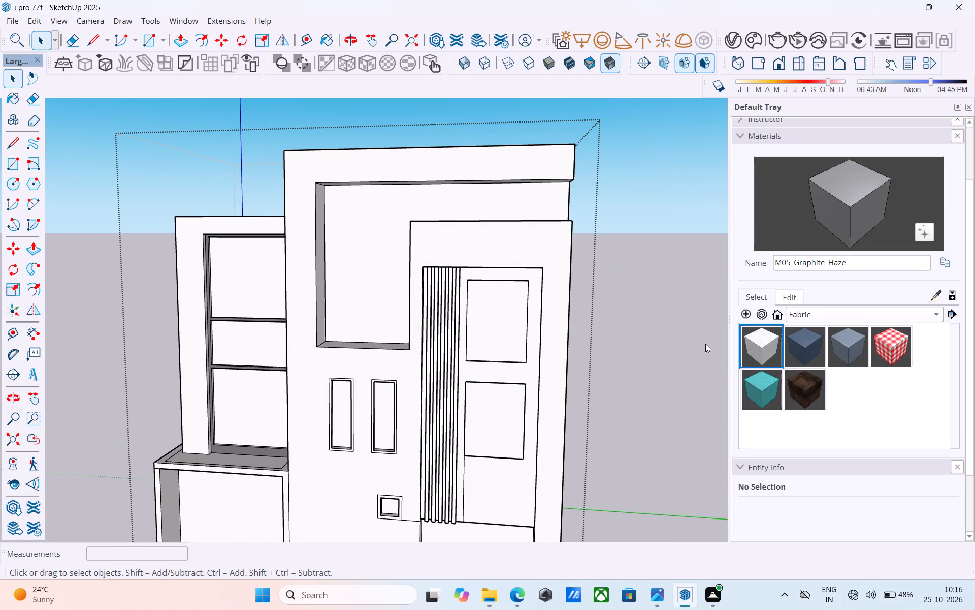
scroll(503, 290, up, 8)
click(488, 263)
scroll(488, 262, down, 10)
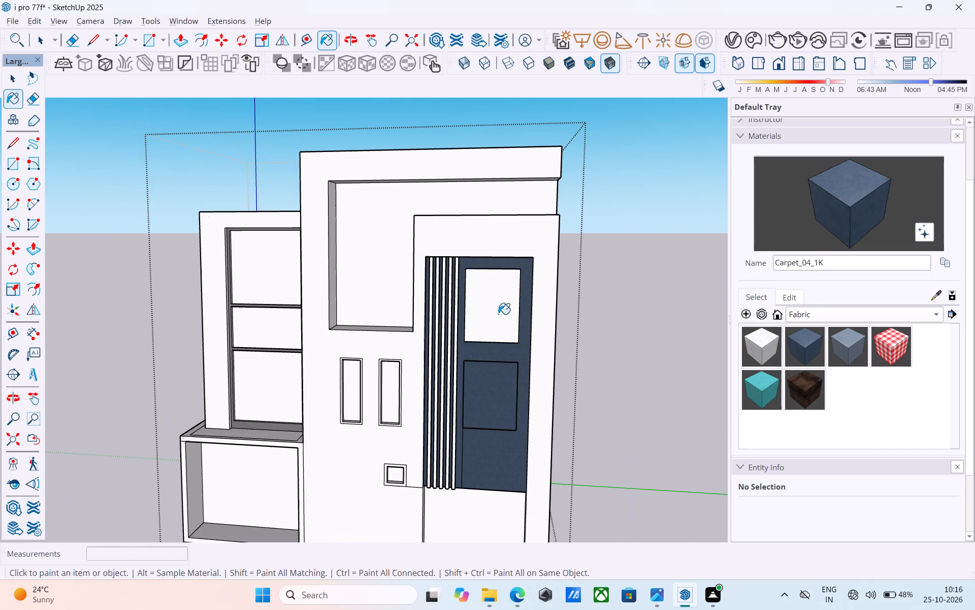
middle_drag(502, 376, 475, 362)
middle_drag(467, 360, 480, 397)
scroll(397, 372, down, 4)
scroll(414, 457, up, 5)
click(440, 484)
Paint the frames of the two narrow windows and the small square window on the front wall with Carpet_04_1K.
scroll(380, 444, down, 6)
middle_drag(373, 439, 405, 416)
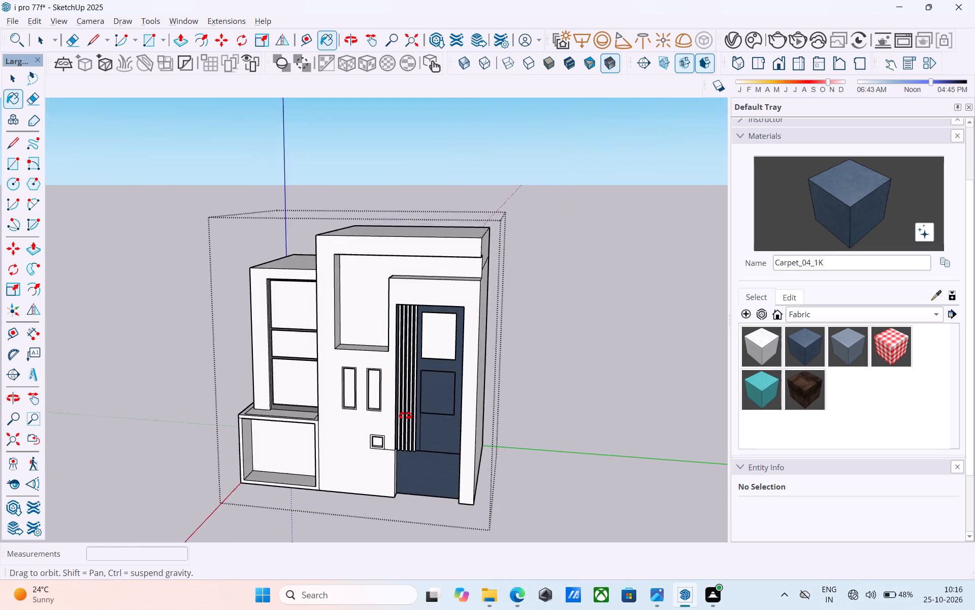
middle_drag(405, 416, 467, 408)
middle_drag(466, 395, 469, 335)
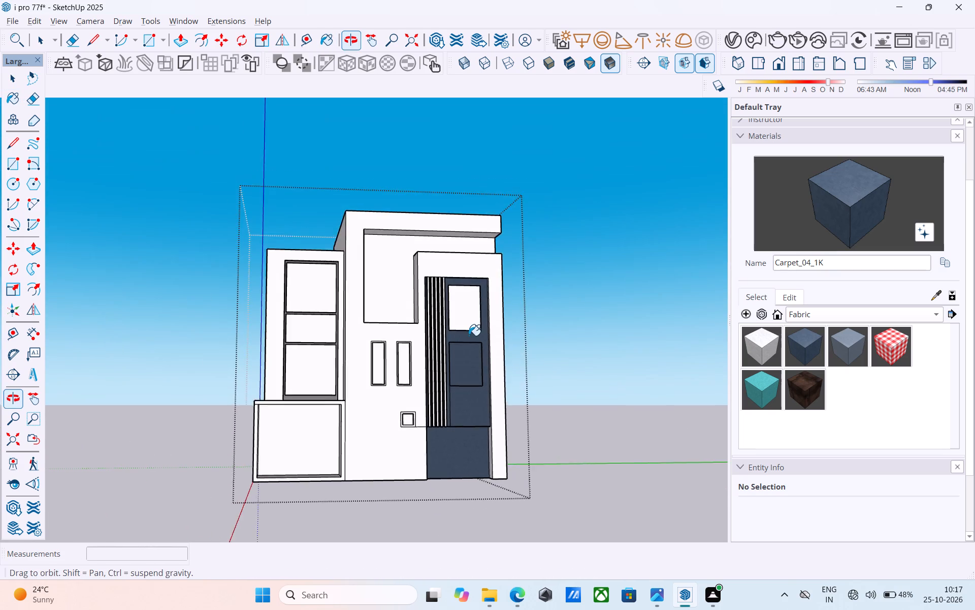
scroll(469, 335, up, 4)
scroll(395, 377, up, 17)
click(328, 309)
scroll(330, 307, down, 3)
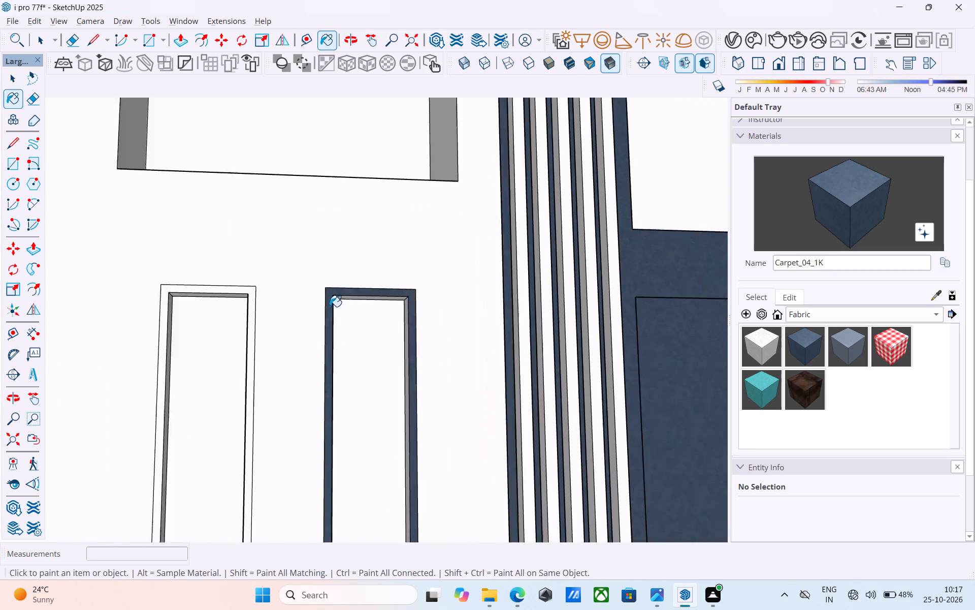
scroll(330, 307, down, 3)
scroll(240, 305, up, 5)
click(246, 285)
scroll(292, 223, down, 12)
scroll(370, 483, up, 6)
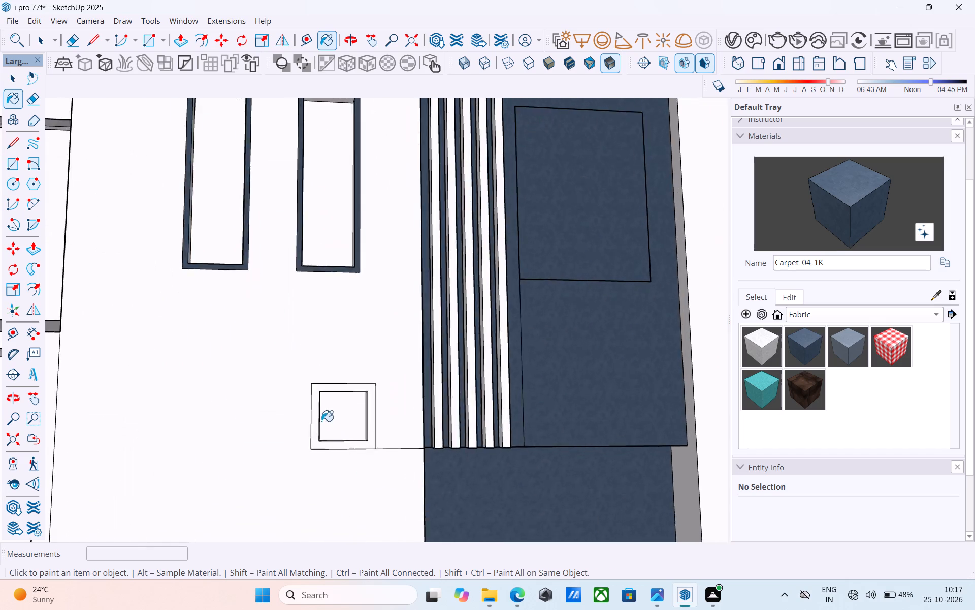
scroll(321, 421, up, 6)
click(313, 400)
Paint the front faces of the five vertical slats with the Wood material Wood_Veneer_15_1K.
scroll(314, 394, down, 8)
scroll(310, 393, up, 1)
scroll(310, 393, down, 12)
middle_drag(310, 428, 323, 476)
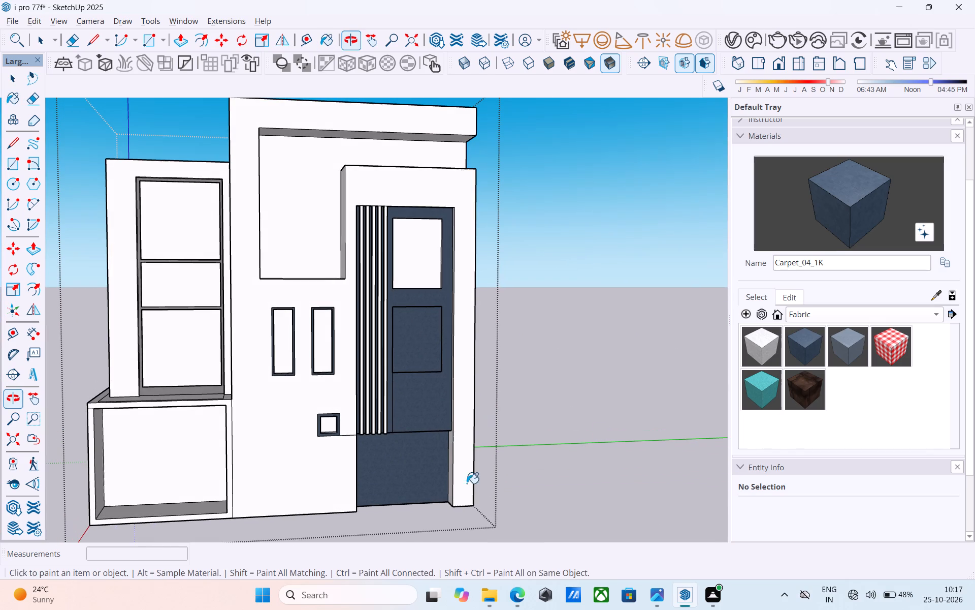
click(802, 317)
click(827, 426)
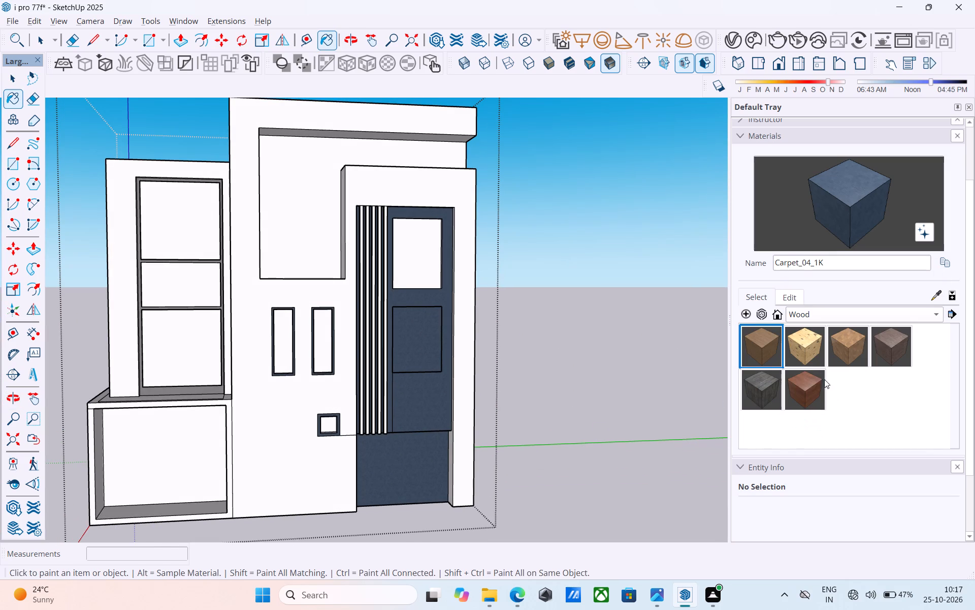
click(808, 380)
scroll(356, 209, up, 12)
click(370, 214)
scroll(379, 213, up, 4)
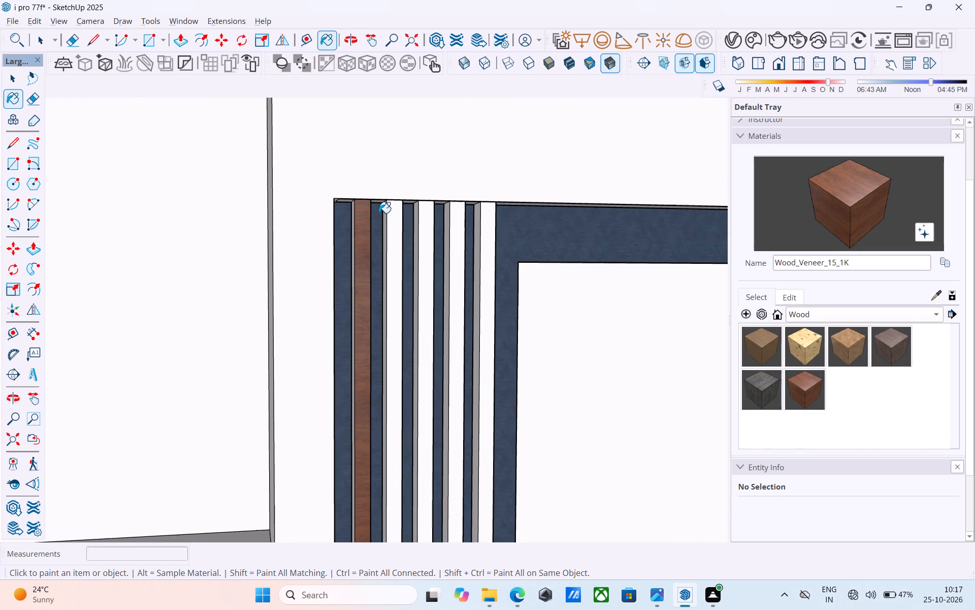
click(393, 216)
click(425, 220)
click(458, 217)
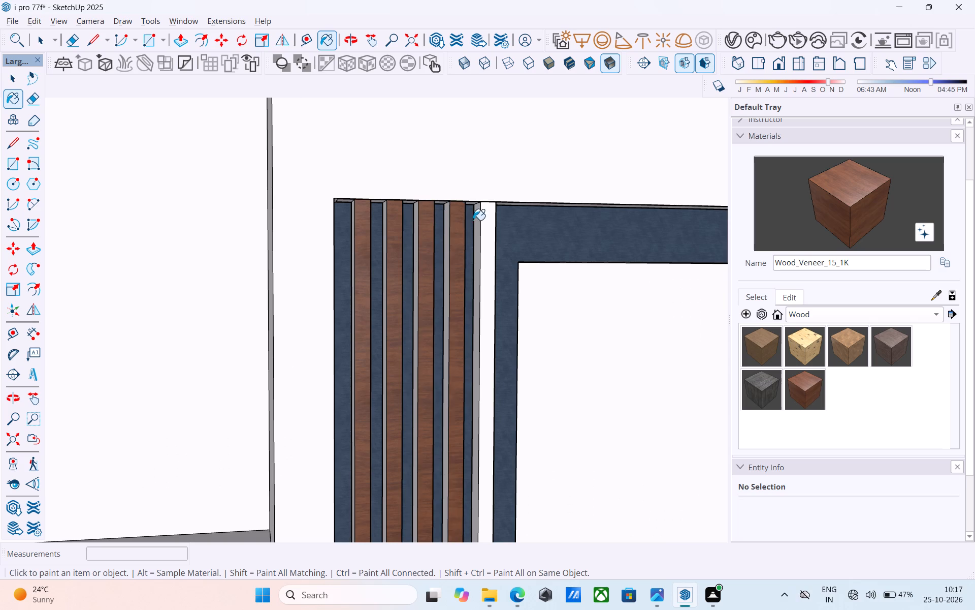
click(485, 218)
Paint the side faces of the five slats that face the narrow windows with Wood_Veneer_15_1K.
scroll(452, 184, down, 16)
middle_drag(429, 245, 461, 310)
scroll(484, 282, up, 6)
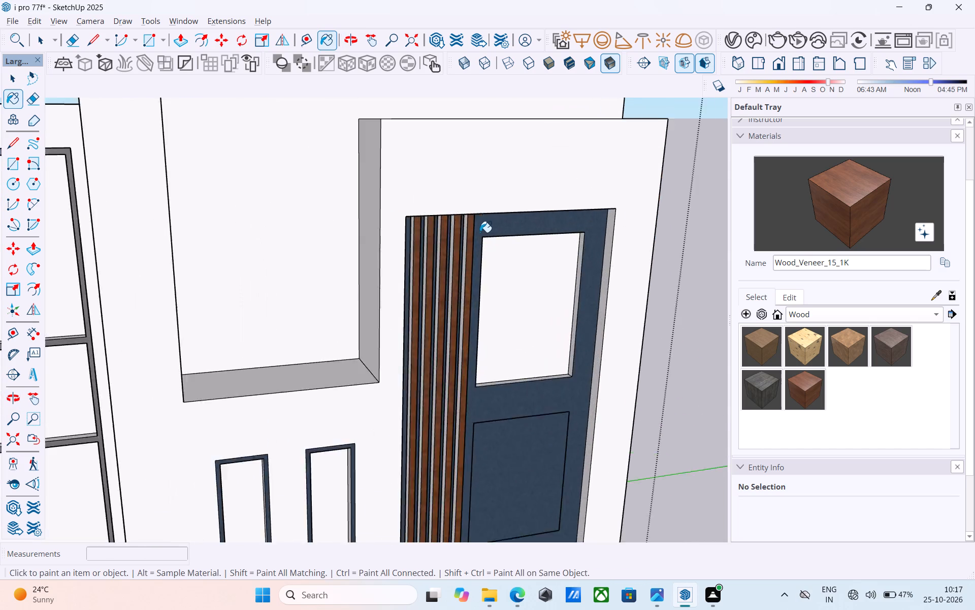
scroll(480, 232, up, 7)
click(460, 224)
scroll(440, 224, up, 6)
middle_drag(454, 222, 479, 226)
scroll(467, 220, up, 1)
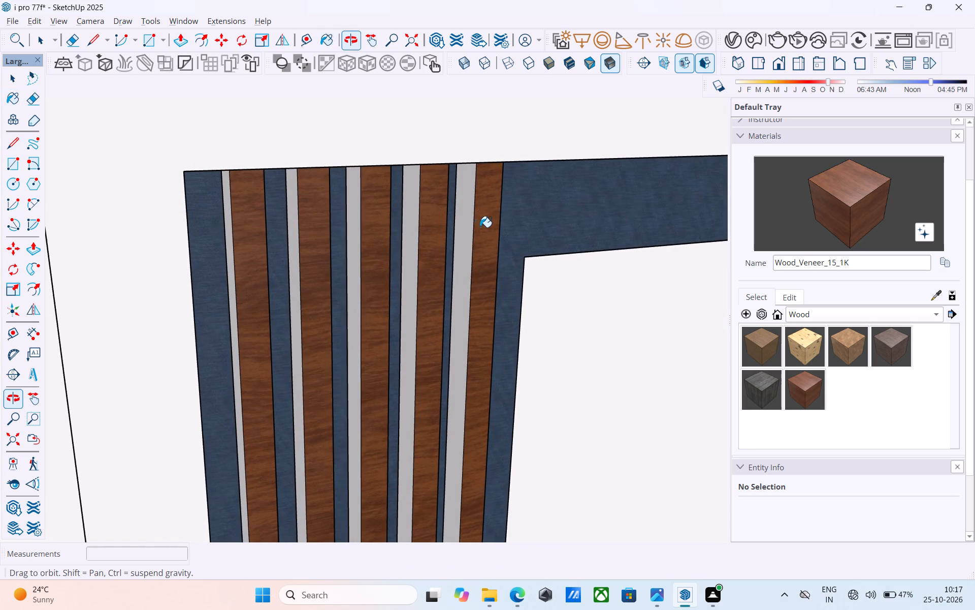
click(473, 220)
click(407, 221)
click(357, 233)
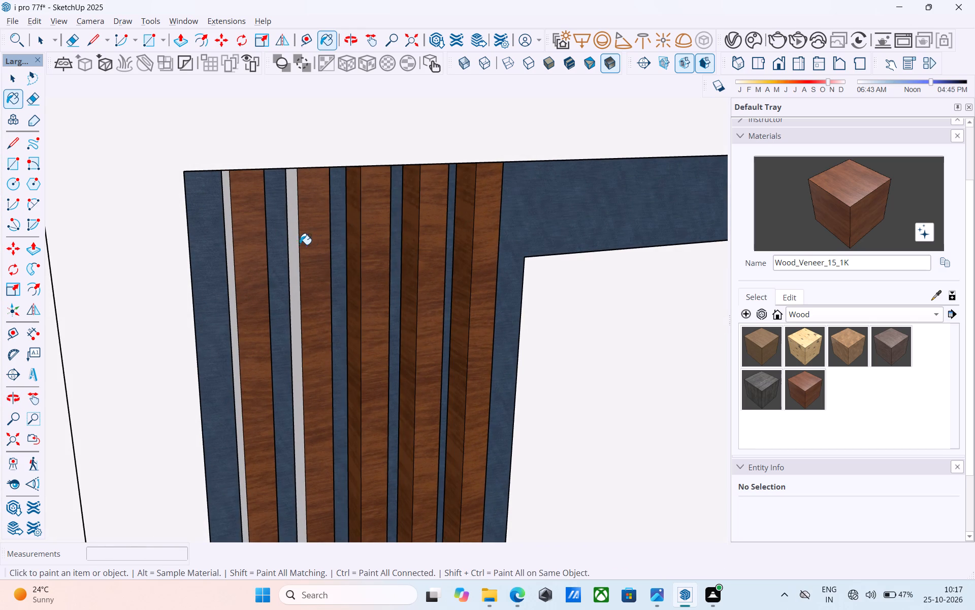
click(293, 241)
middle_drag(251, 238, 272, 240)
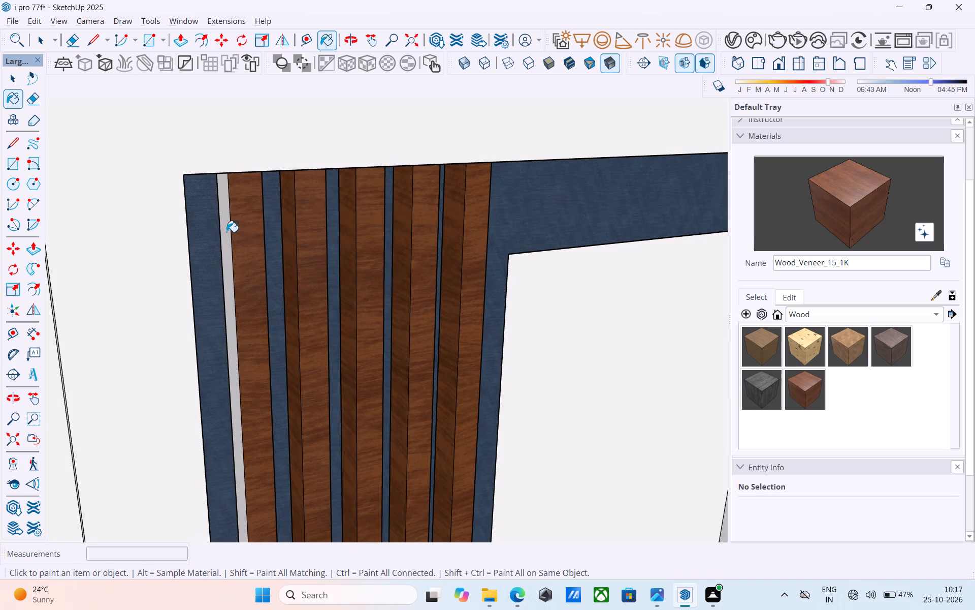
click(226, 232)
Paint the opposite side faces of the slats, facing the square openings, with Wood_Veneer_15_1K.
scroll(347, 205, down, 8)
middle_drag(404, 243, 74, 254)
scroll(505, 290, up, 3)
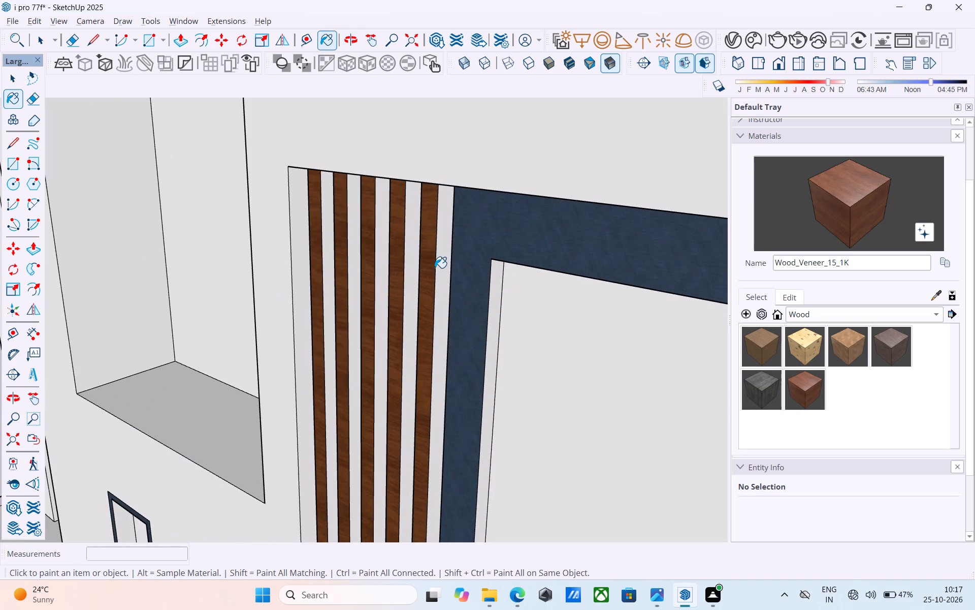
click(440, 270)
click(415, 257)
click(380, 243)
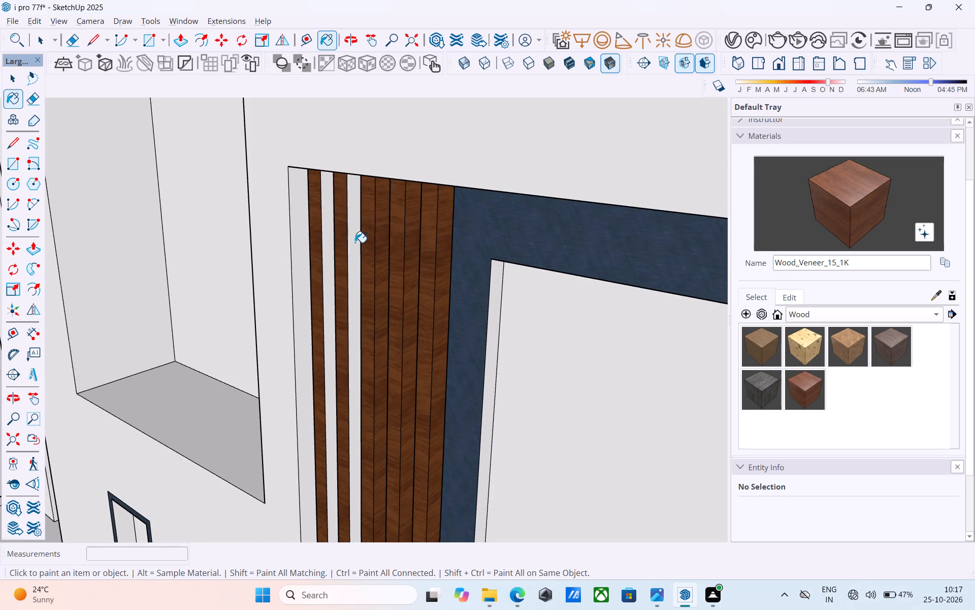
click(355, 242)
click(327, 240)
Examine the painted slats, window frames and blue panel on the front facade from several distances and angles.
scroll(337, 211, down, 2)
scroll(337, 211, up, 1)
scroll(337, 211, down, 14)
middle_drag(327, 245, 452, 220)
scroll(337, 198, down, 2)
scroll(303, 208, up, 1)
scroll(298, 208, down, 3)
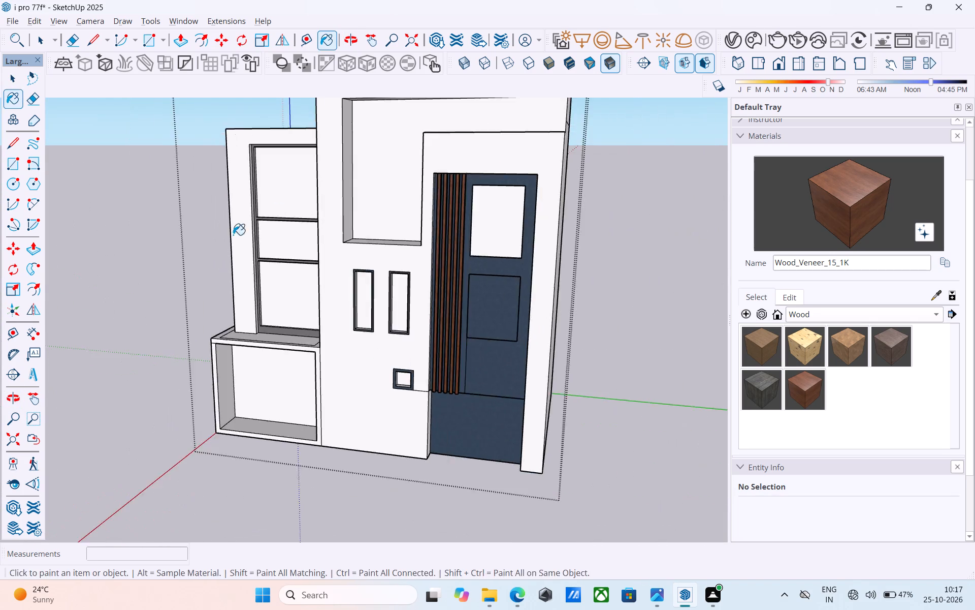
scroll(233, 235, down, 3)
middle_drag(261, 262, 373, 250)
scroll(400, 224, up, 8)
scroll(221, 227, down, 5)
middle_drag(266, 257, 275, 243)
scroll(320, 253, up, 5)
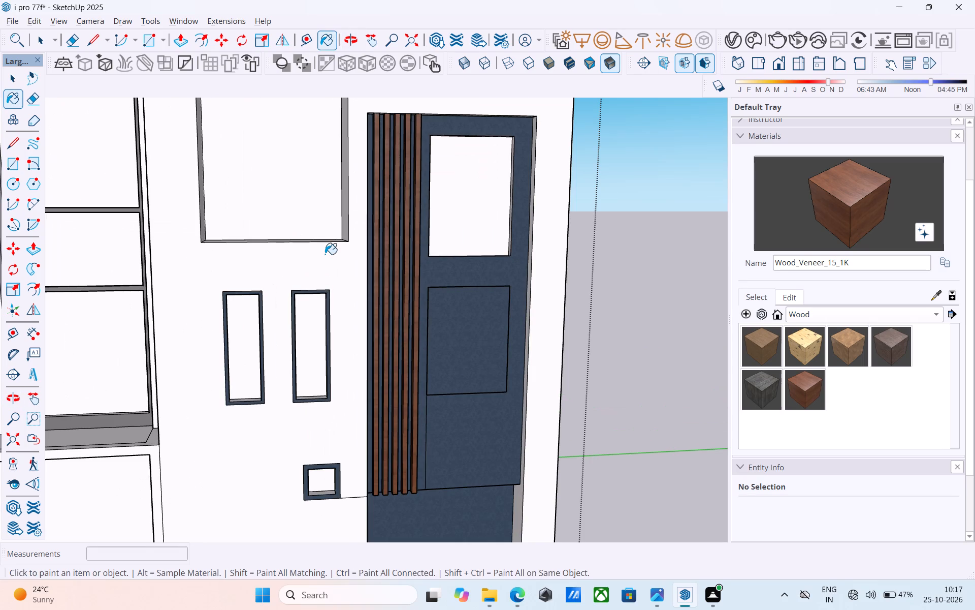
scroll(328, 258, down, 7)
middle_drag(320, 271, 312, 269)
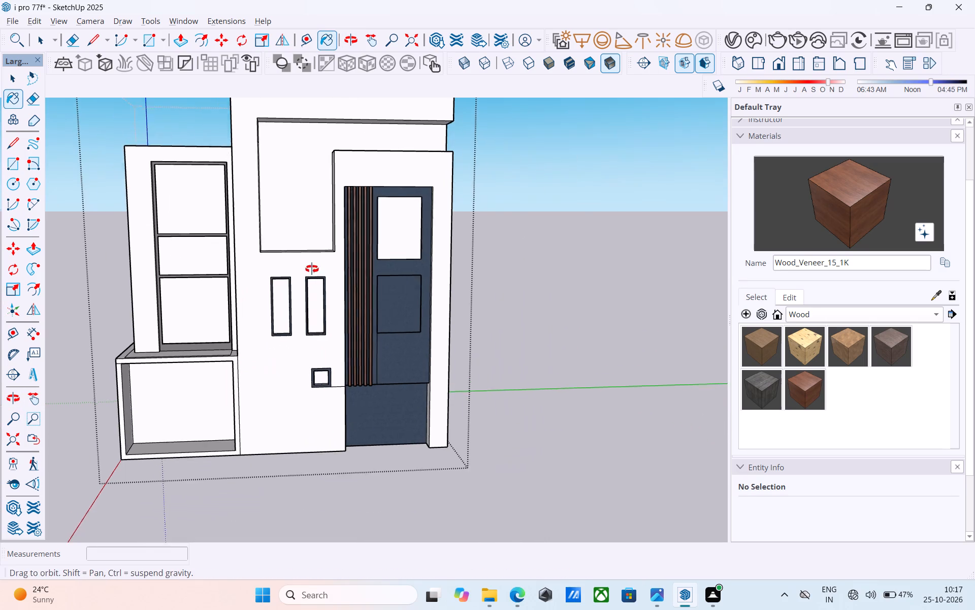
middle_drag(312, 269, 311, 267)
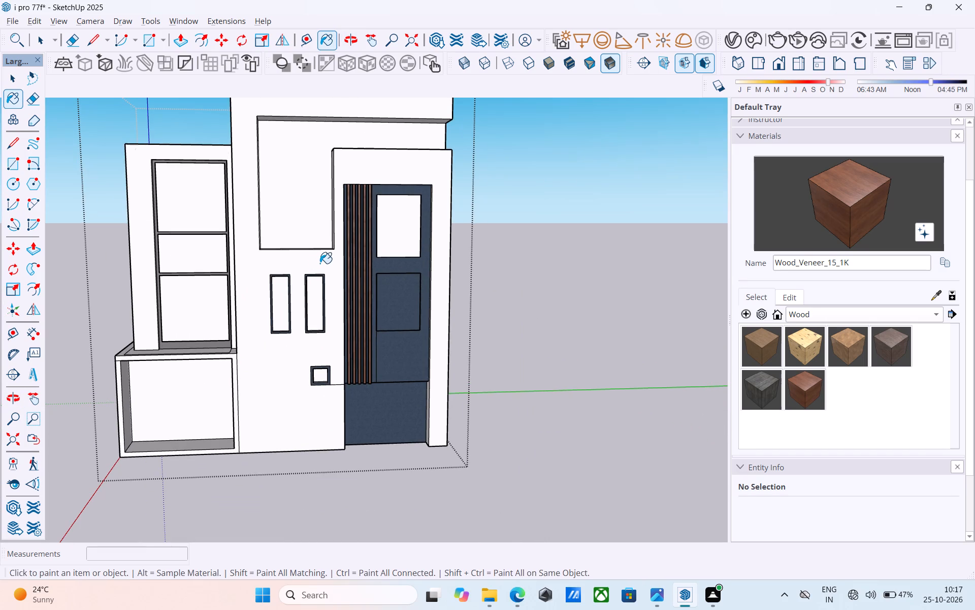
key(space)
middle_drag(331, 265, 315, 267)
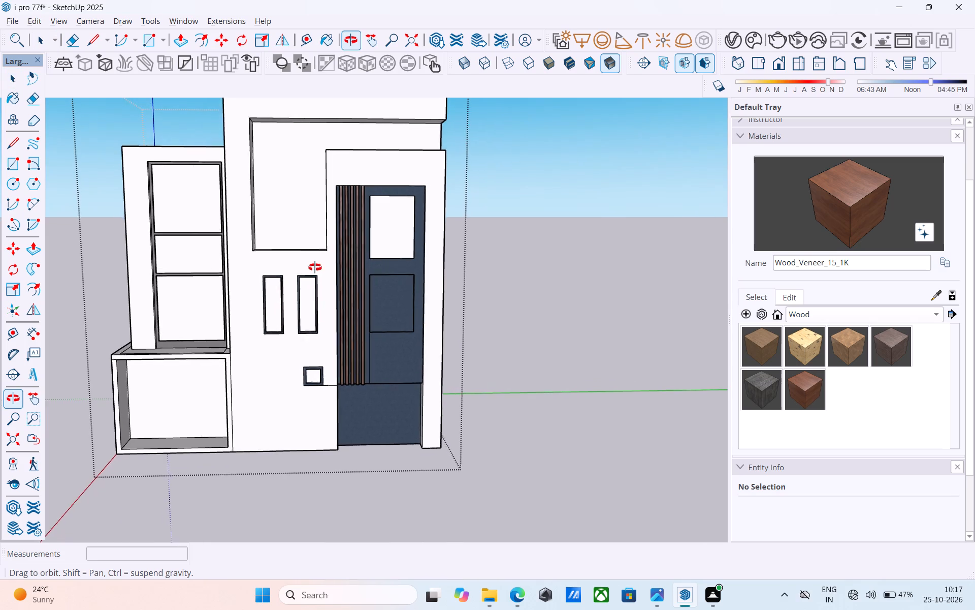
middle_drag(315, 267, 241, 284)
scroll(380, 279, up, 13)
middle_drag(326, 291, 296, 266)
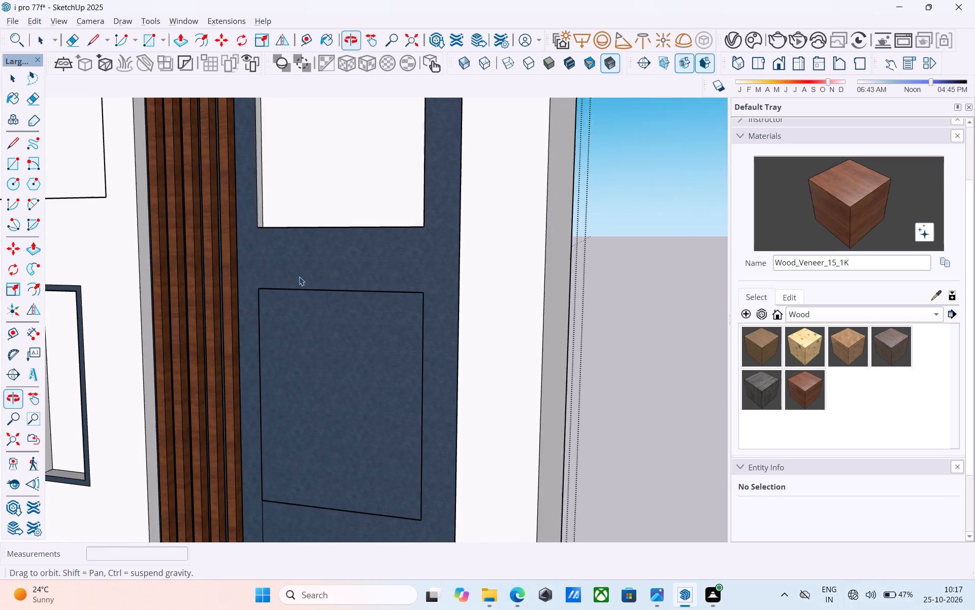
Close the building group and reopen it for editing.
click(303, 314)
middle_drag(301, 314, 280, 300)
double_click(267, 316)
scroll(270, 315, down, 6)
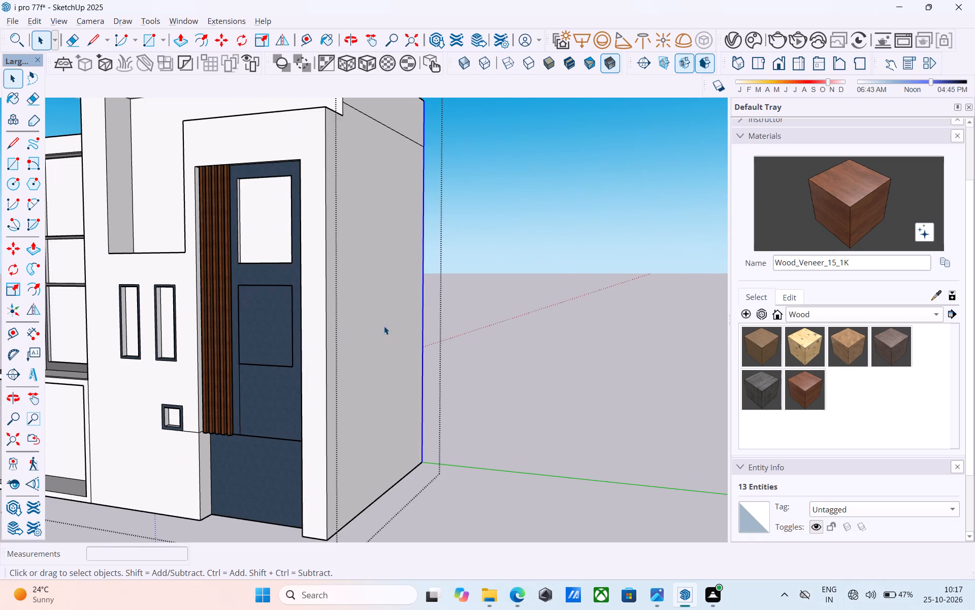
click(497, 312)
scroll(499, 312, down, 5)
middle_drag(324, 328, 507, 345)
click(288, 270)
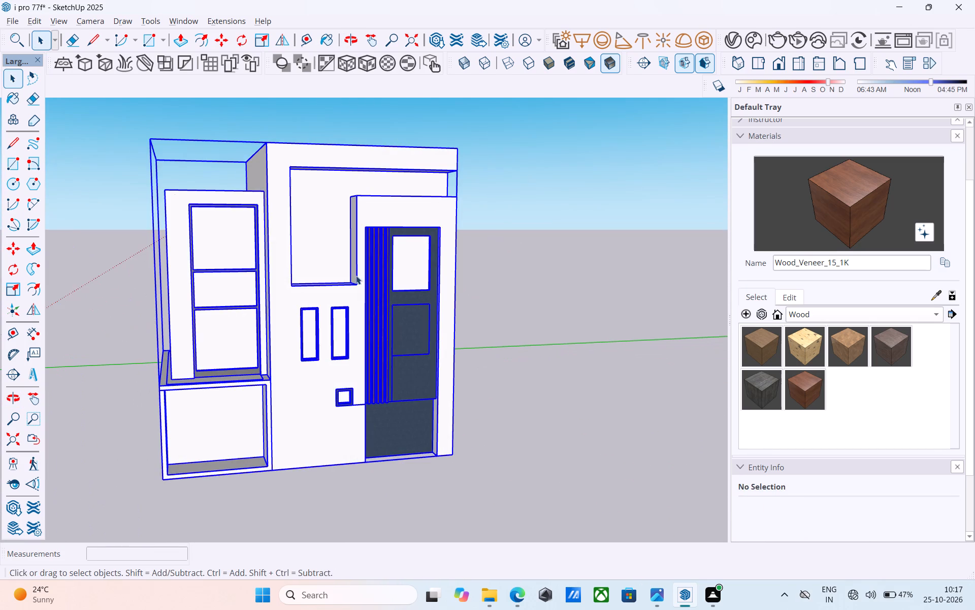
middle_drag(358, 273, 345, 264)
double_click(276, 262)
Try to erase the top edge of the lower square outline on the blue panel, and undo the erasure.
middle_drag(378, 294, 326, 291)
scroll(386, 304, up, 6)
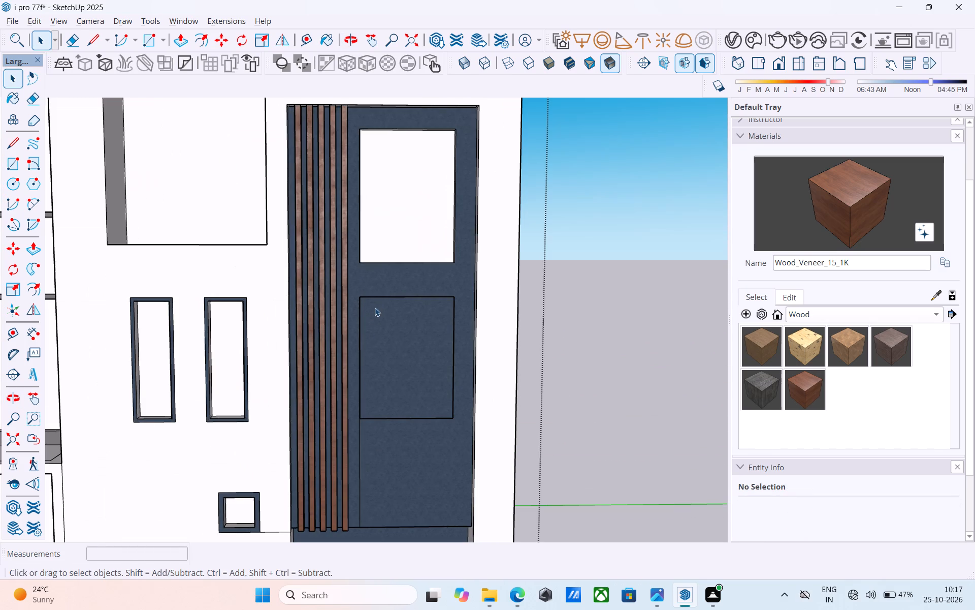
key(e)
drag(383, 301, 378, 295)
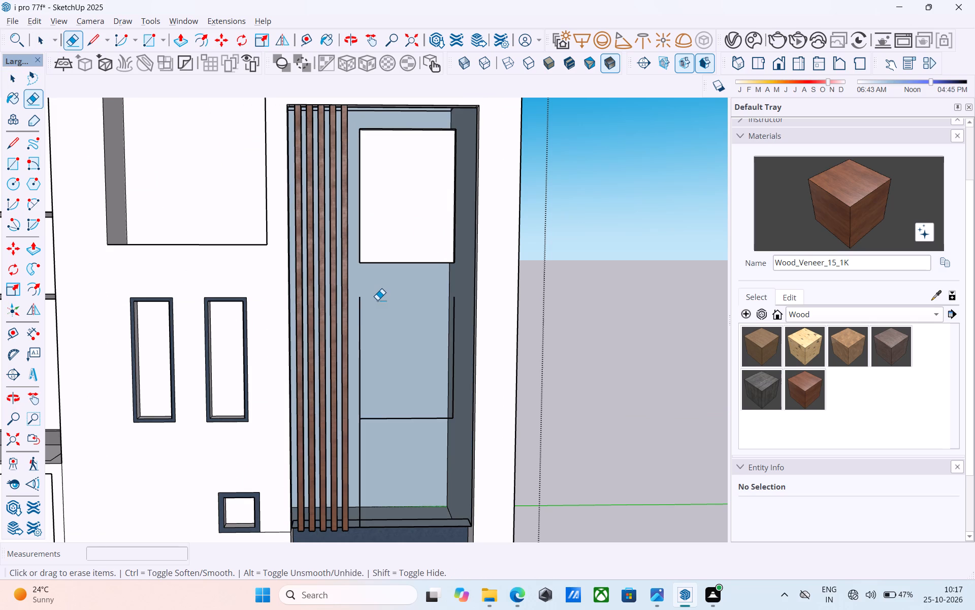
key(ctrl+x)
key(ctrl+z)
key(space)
Erase the thin vertical edge below the lower square outline on the blue panel beside the slats.
middle_drag(382, 300, 310, 156)
scroll(318, 186, up, 1)
shift+middle_drag(315, 220, 305, 408)
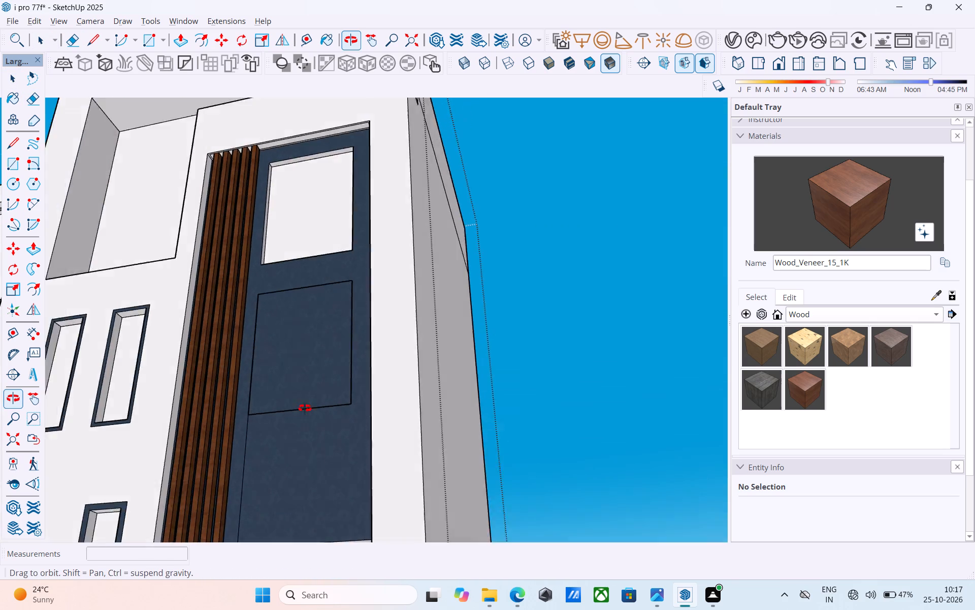
shift+middle_drag(305, 408, 265, 275)
scroll(321, 386, up, 8)
scroll(320, 390, down, 4)
click(320, 390)
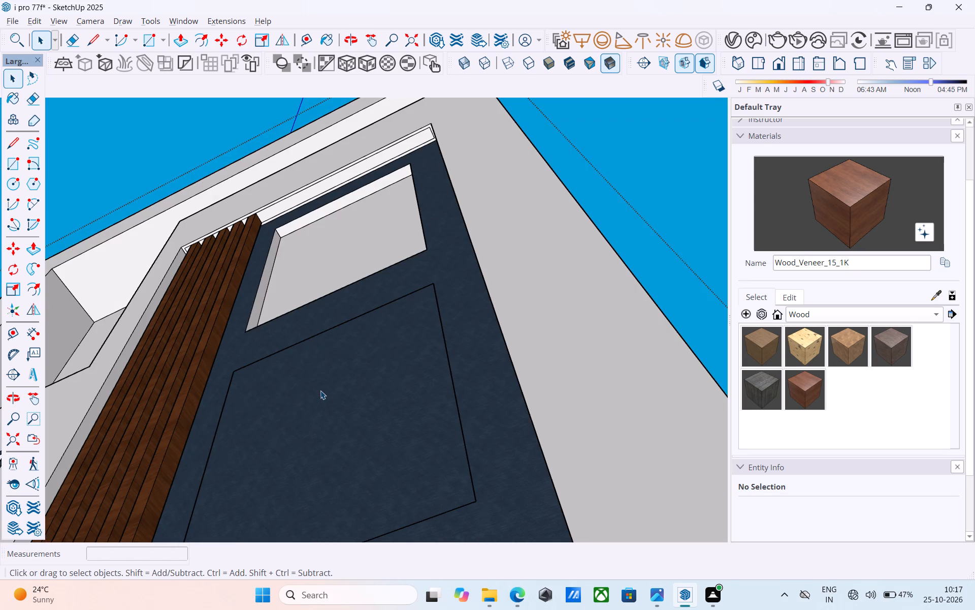
scroll(320, 390, down, 5)
shift+middle_drag(322, 392, 398, 453)
scroll(398, 418, down, 4)
shift+middle_drag(395, 408, 397, 464)
scroll(364, 472, up, 3)
key(e)
drag(363, 472, 358, 472)
key(space)
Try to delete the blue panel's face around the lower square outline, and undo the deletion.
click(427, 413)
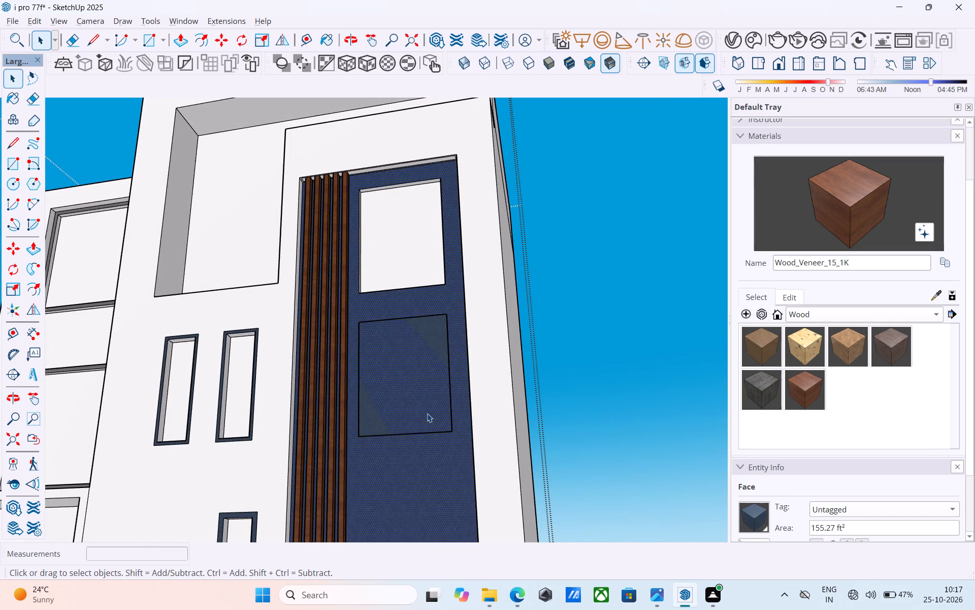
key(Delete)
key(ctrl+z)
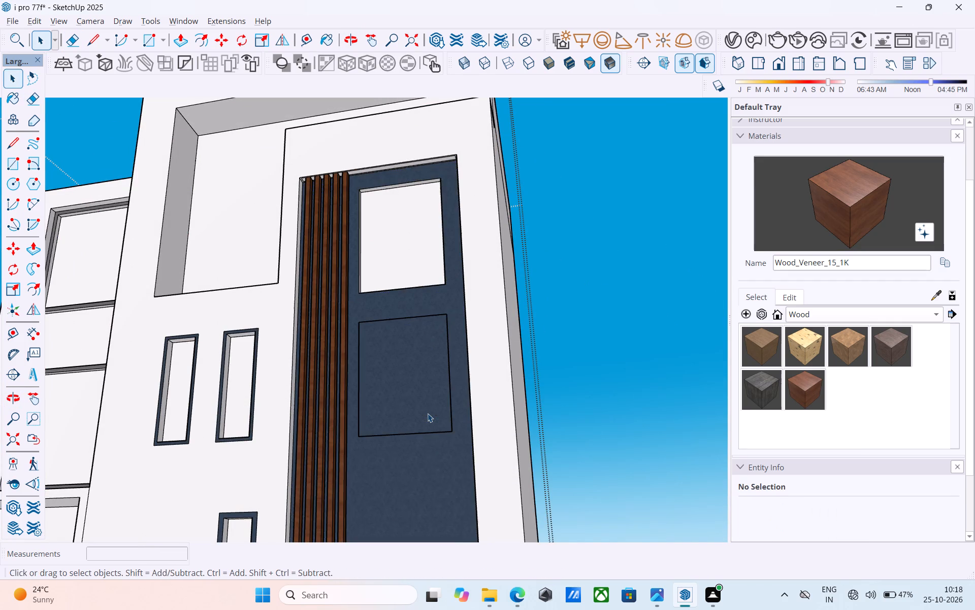
Redraw a rectangle about 6' by 4' 7" corner to corner over the lower square outline on the blue panel.
scroll(428, 413, down, 2)
key(r)
scroll(382, 361, up, 5)
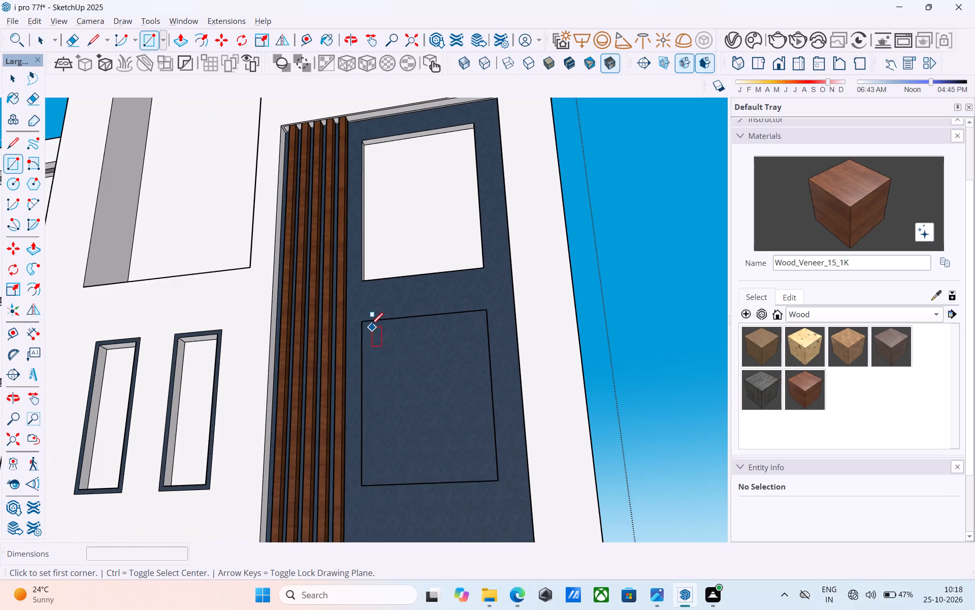
scroll(365, 321, up, 1)
click(365, 321)
click(516, 497)
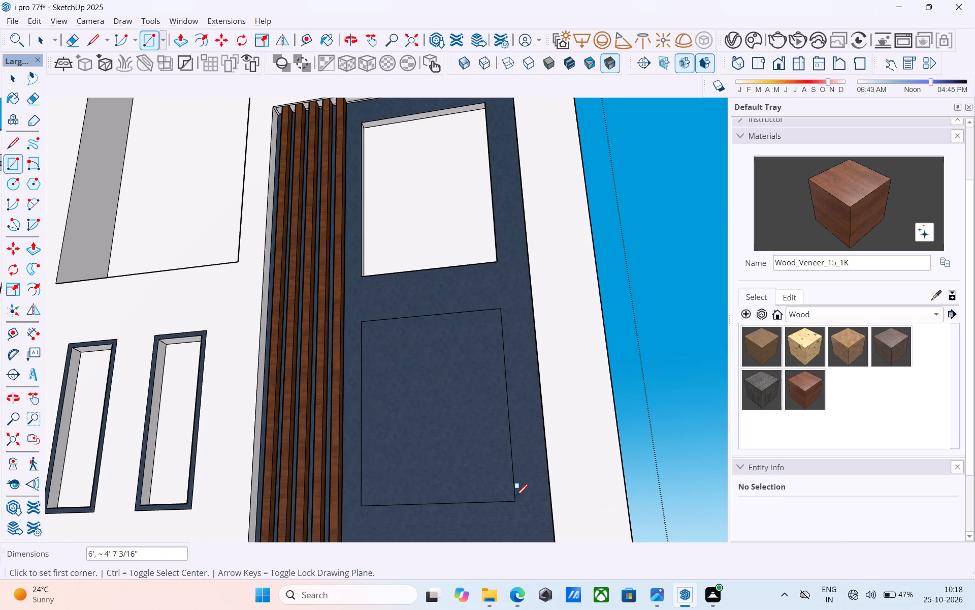
Push the lower rectangle's face 4" into the blue panel to form a recess like the opening above it.
key(space)
click(474, 479)
key(p)
click(474, 479)
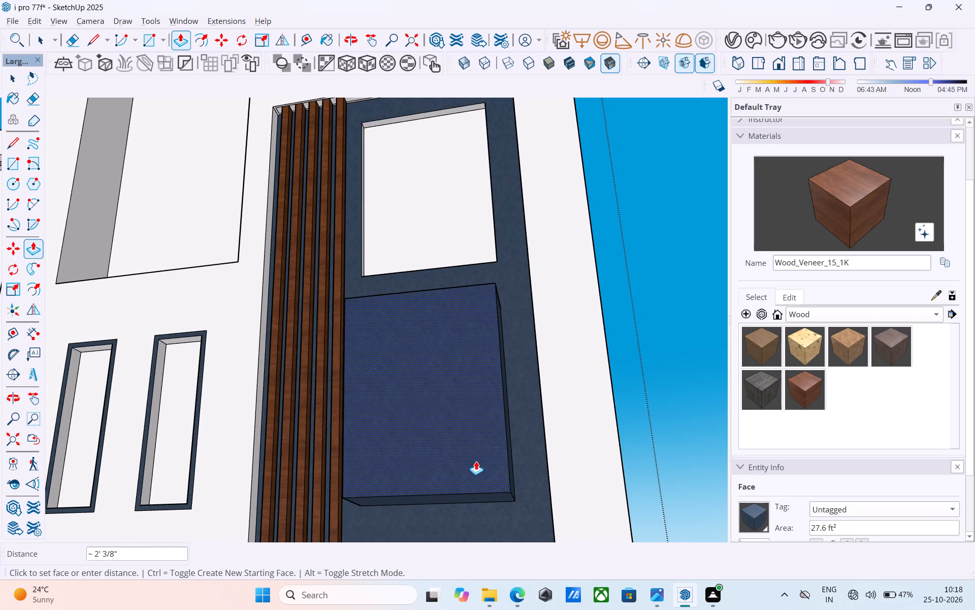
middle_drag(456, 248, 330, 492)
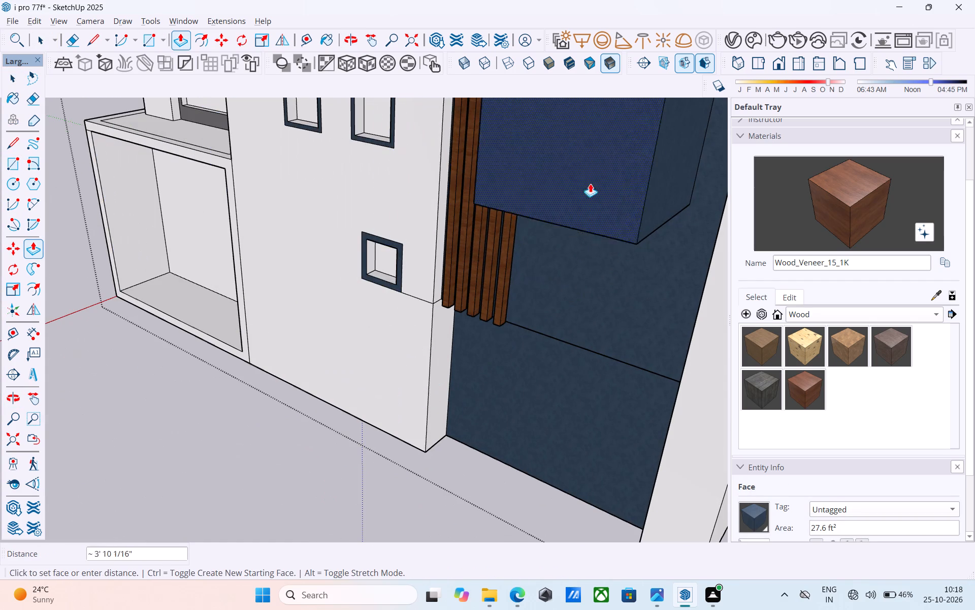
scroll(640, 146, down, 4)
middle_drag(640, 148, 453, 377)
scroll(453, 377, up, 1)
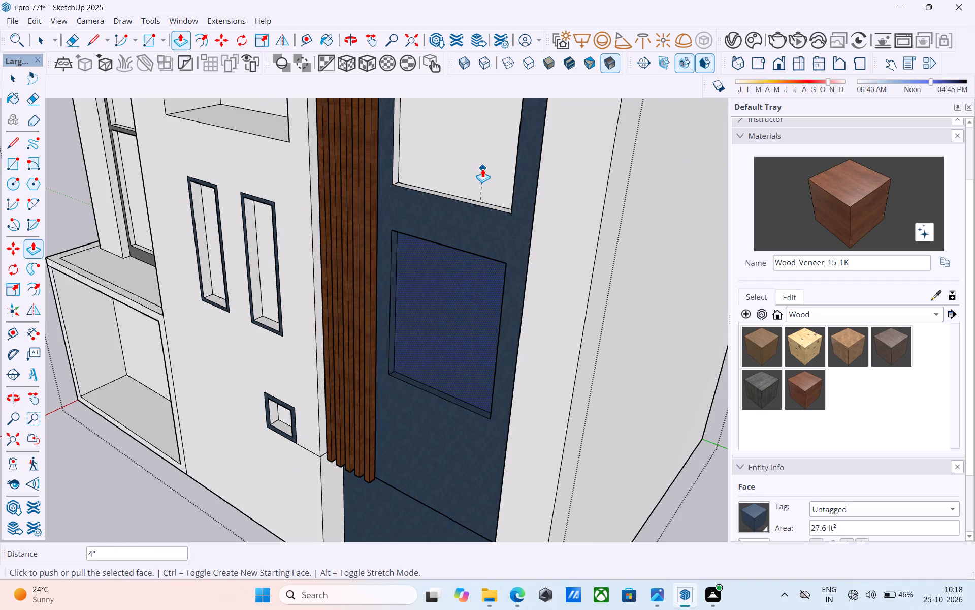
click(482, 169)
Paint the recessed face of the lower blue-panel opening with the Default material from the model's materials.
shift+middle_drag(391, 269, 464, 226)
click(814, 312)
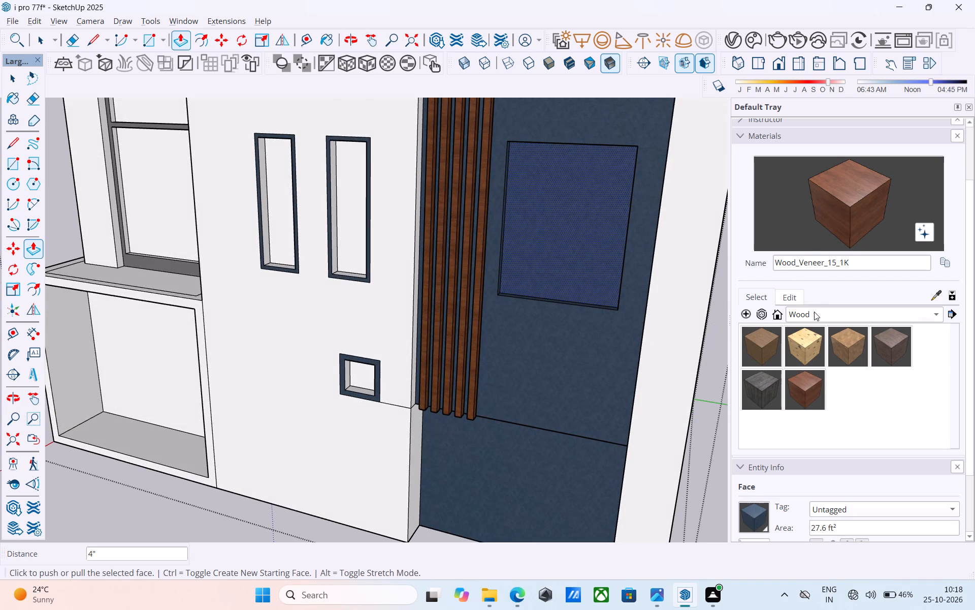
click(820, 149)
click(757, 355)
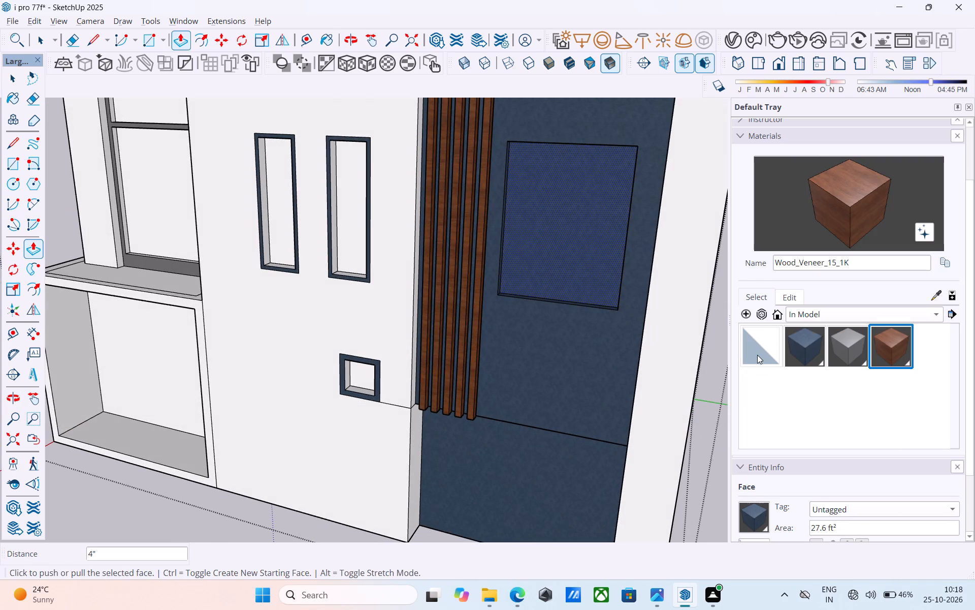
click(580, 251)
scroll(578, 248, down, 3)
shift+middle_drag(521, 297, 437, 396)
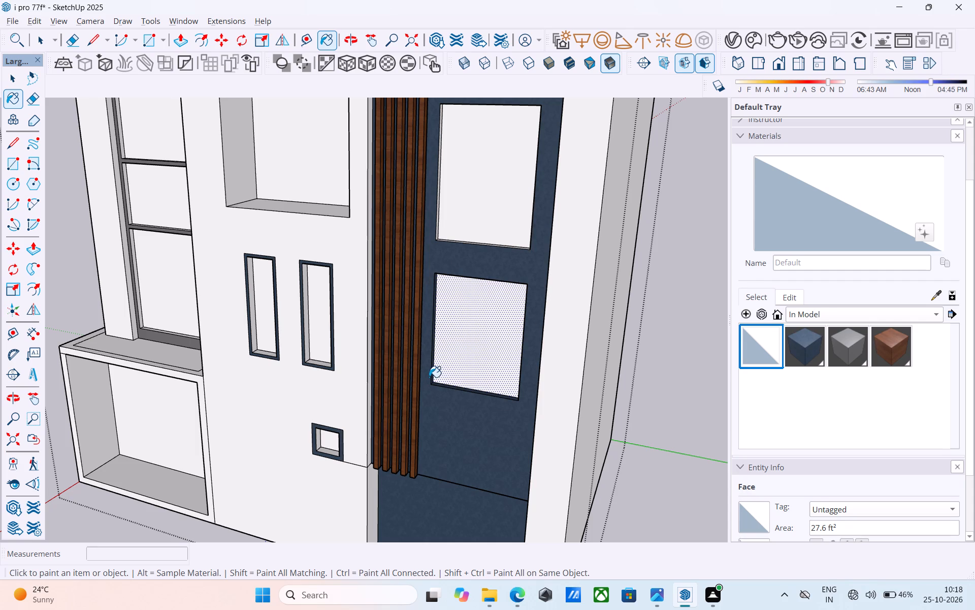
scroll(429, 377, down, 8)
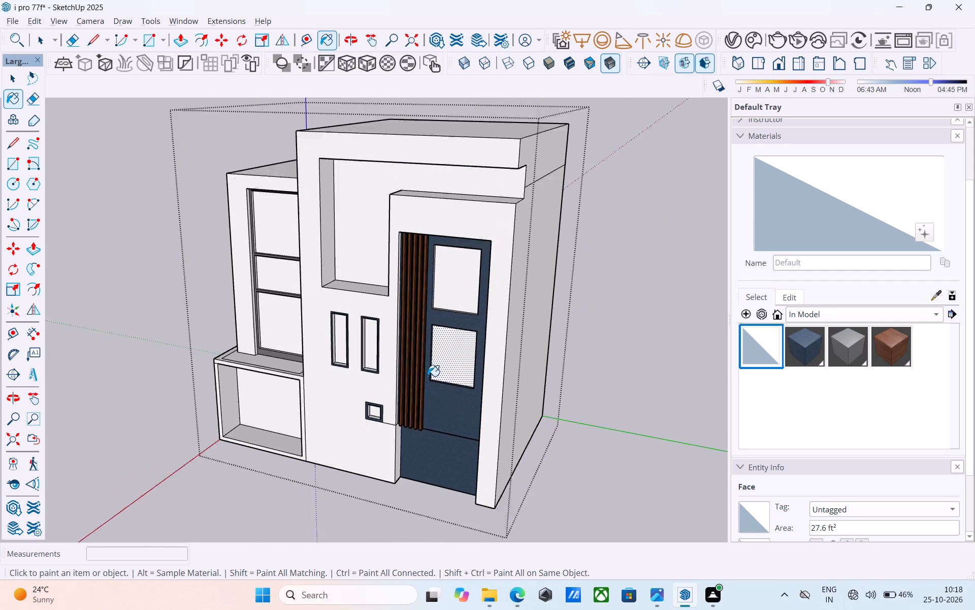
scroll(416, 381, down, 5)
middle_drag(415, 382, 446, 364)
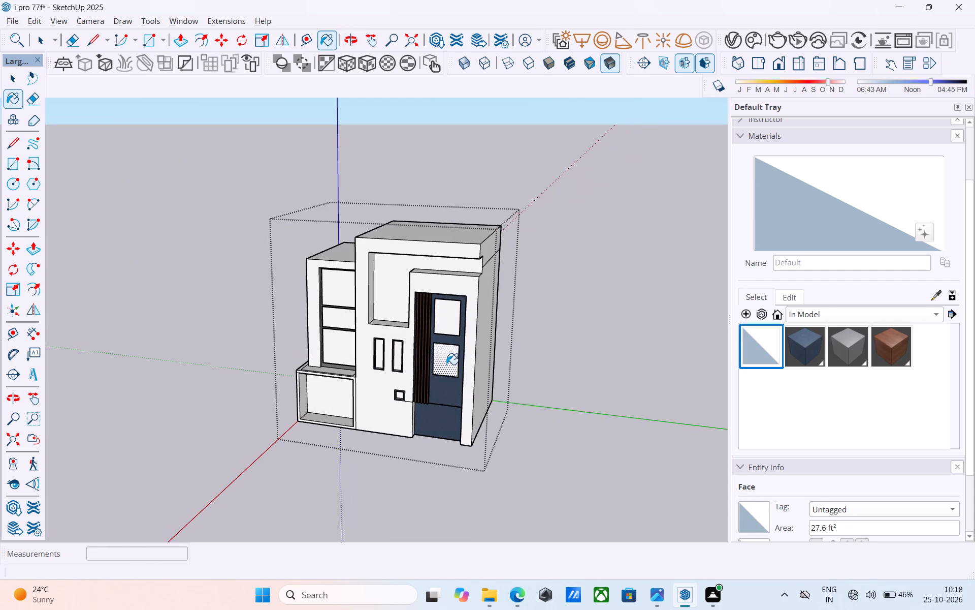
key(space)
Examine the whole building's exterior from the front, the window-block side and several heights.
middle_drag(445, 362, 533, 299)
shift+middle_drag(521, 311, 621, 345)
shift+middle_drag(505, 368, 528, 404)
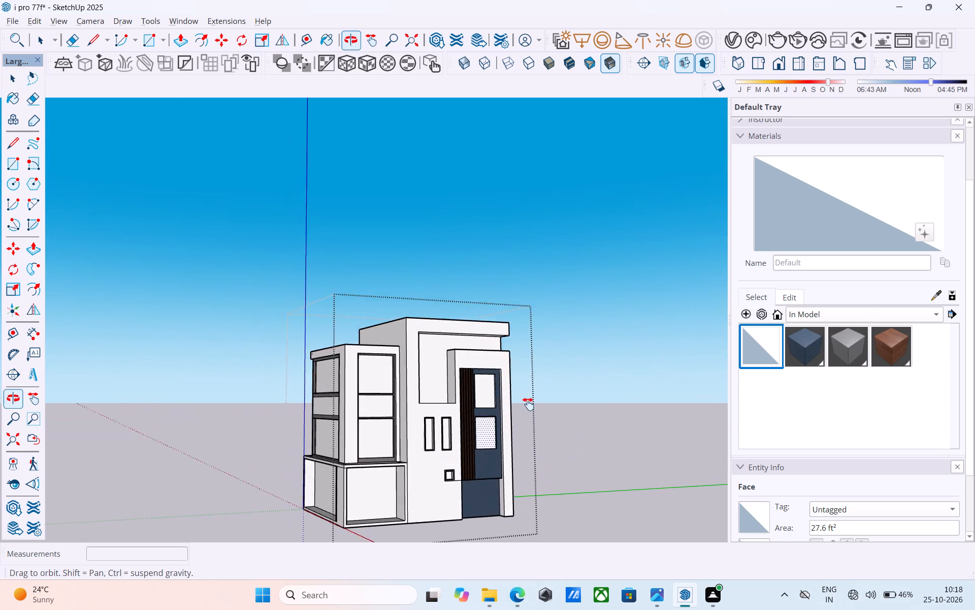
shift+middle_drag(528, 404, 531, 406)
scroll(460, 387, up, 5)
scroll(380, 379, down, 5)
shift+middle_drag(410, 377, 453, 383)
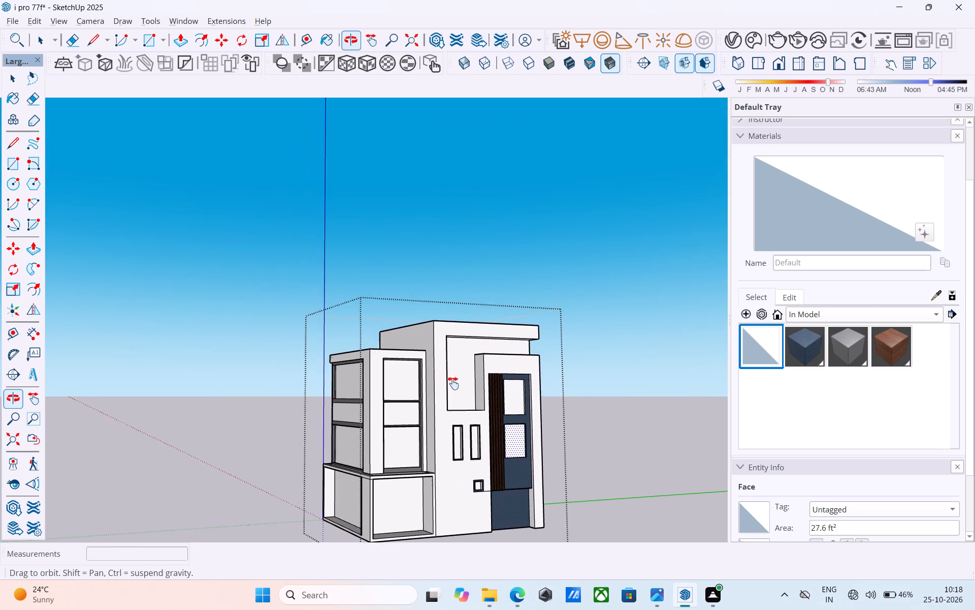
shift+middle_drag(453, 383, 372, 397)
scroll(402, 394, down, 1)
shift+middle_drag(396, 396, 344, 409)
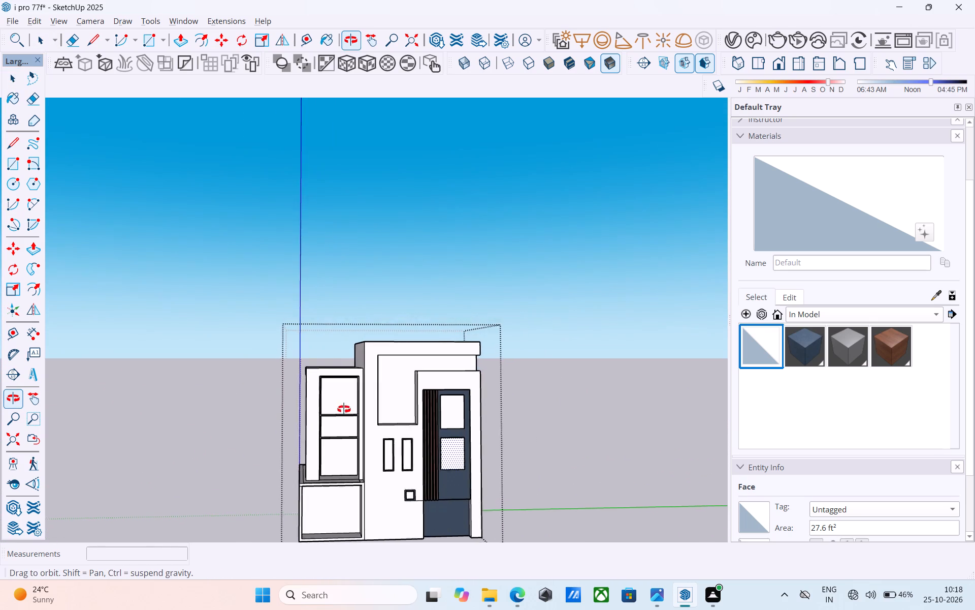
shift+middle_drag(344, 409, 336, 408)
scroll(335, 401, up, 7)
scroll(333, 380, down, 2)
shift+middle_drag(333, 380, 480, 481)
scroll(275, 413, up, 8)
scroll(345, 405, down, 5)
middle_drag(347, 388, 347, 269)
middle_drag(352, 273, 348, 271)
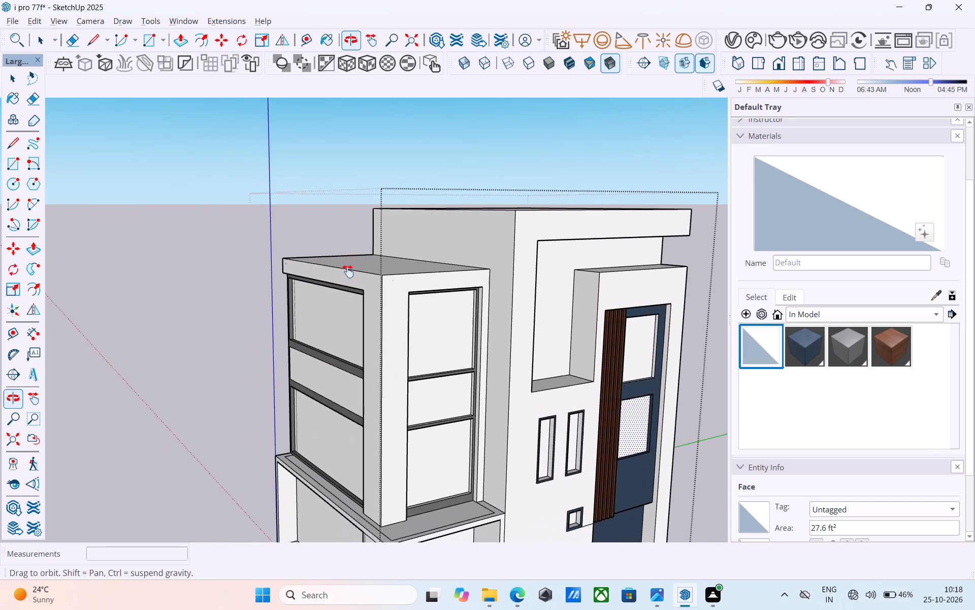
middle_drag(348, 271, 347, 263)
Pull the side wall face around the large window on the projecting upper block slightly outward.
shift+scroll(347, 264, up, 1)
scroll(368, 291, up, 5)
click(373, 315)
key(p)
click(375, 314)
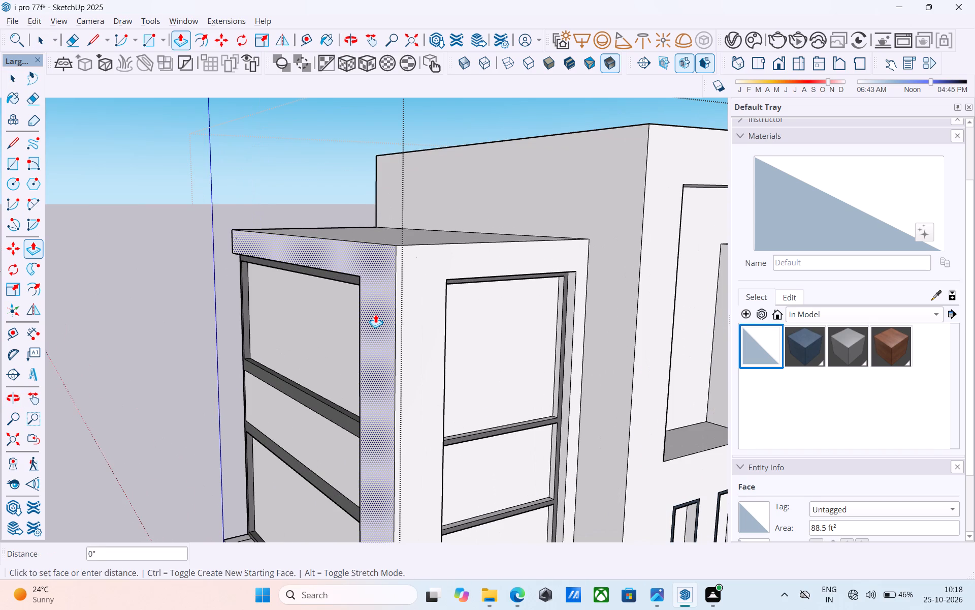
click(353, 323)
key(space)
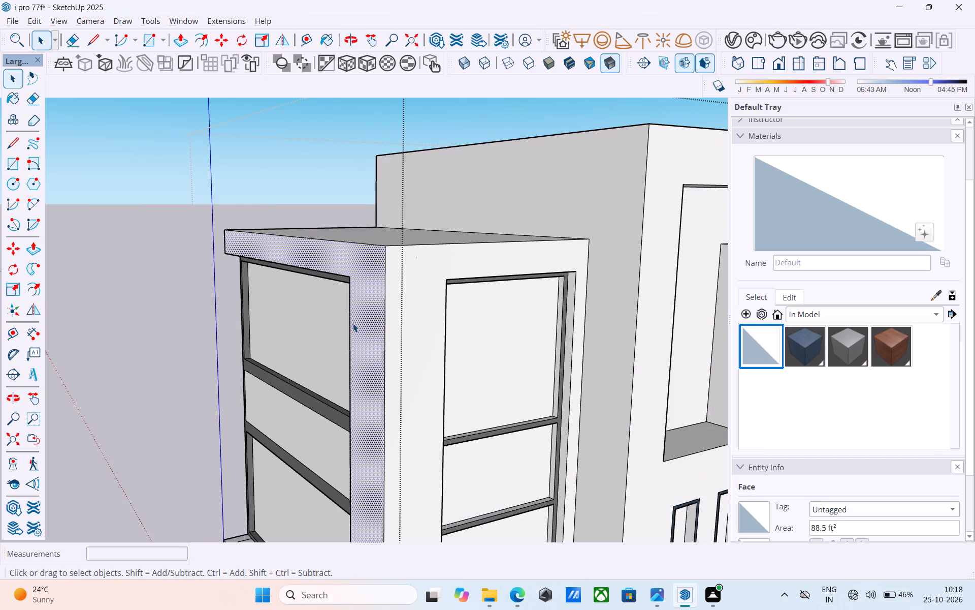
Pull the gray frame of the upper block's side window outward by repeating the last push/pull distance.
scroll(265, 328, down, 5)
middle_drag(267, 328, 491, 259)
scroll(492, 258, up, 12)
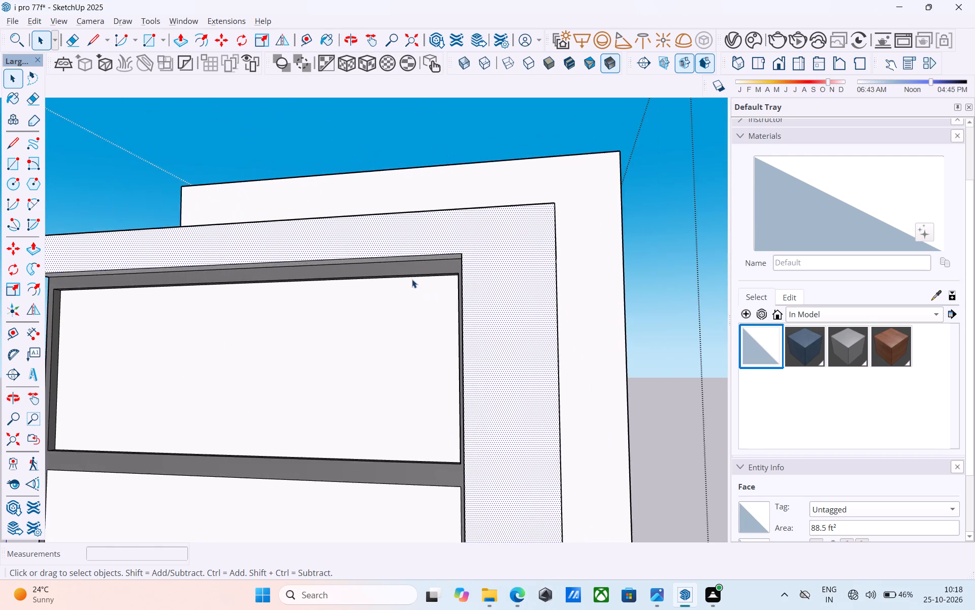
scroll(412, 279, up, 2)
click(425, 267)
key(p)
double_click(422, 266)
scroll(405, 237, down, 5)
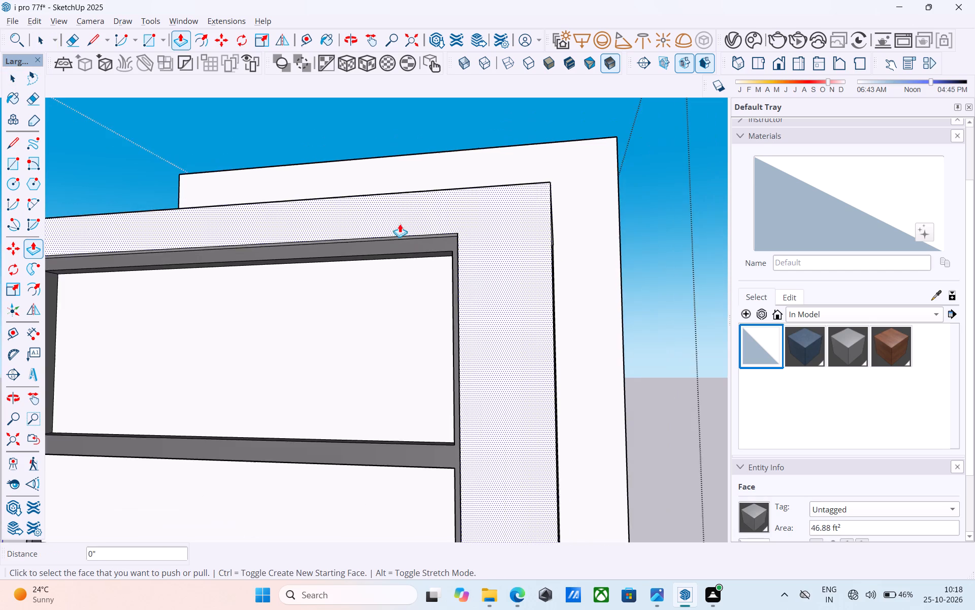
scroll(400, 224, down, 5)
scroll(410, 375, up, 7)
double_click(405, 376)
Repeat the same push/pull distance on the upper, middle and lower panes of the side window.
scroll(409, 296, down, 11)
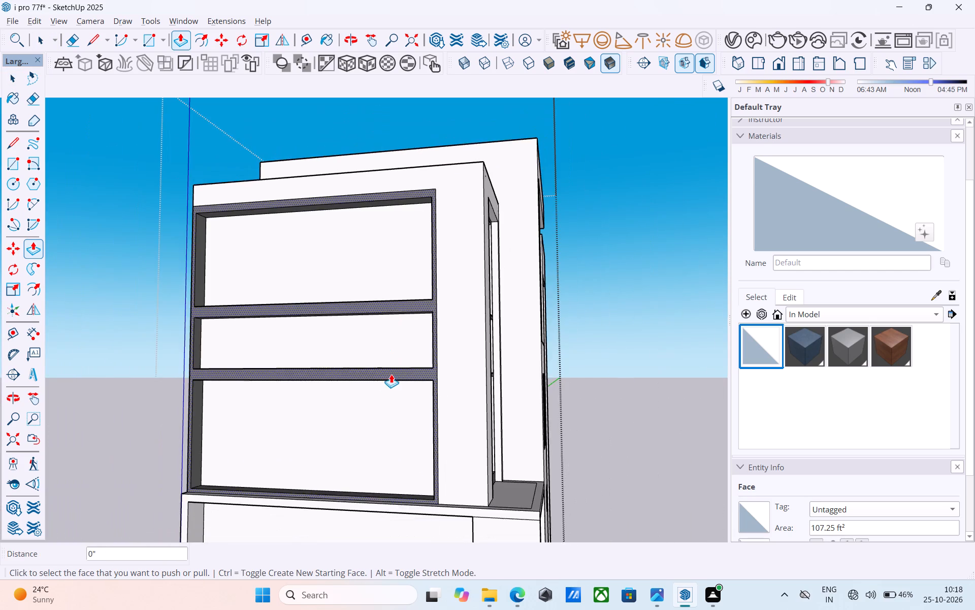
middle_drag(379, 387, 298, 430)
scroll(275, 399, up, 2)
double_click(264, 312)
double_click(240, 393)
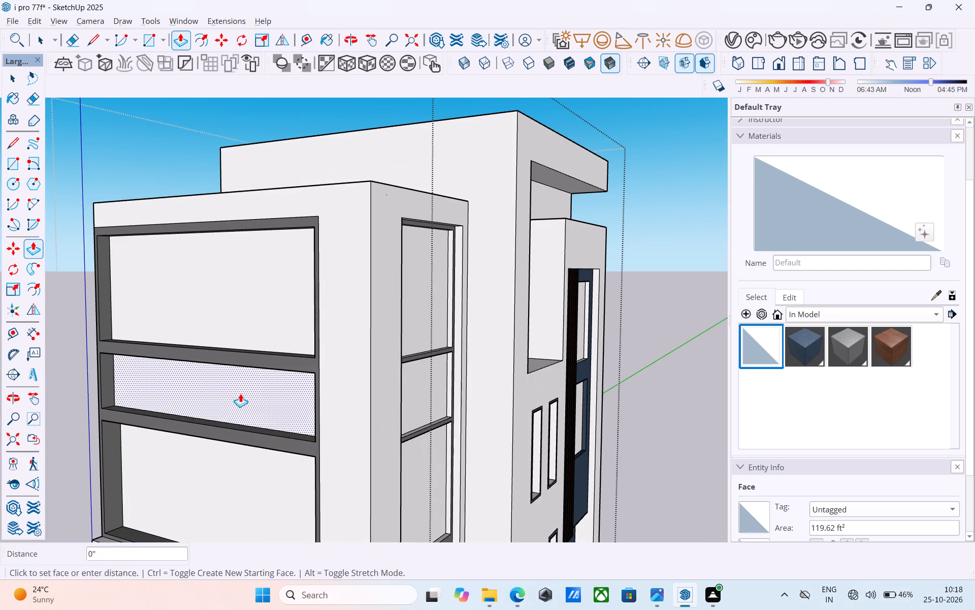
double_click(221, 467)
scroll(196, 303, down, 11)
scroll(190, 330, up, 4)
double_click(190, 330)
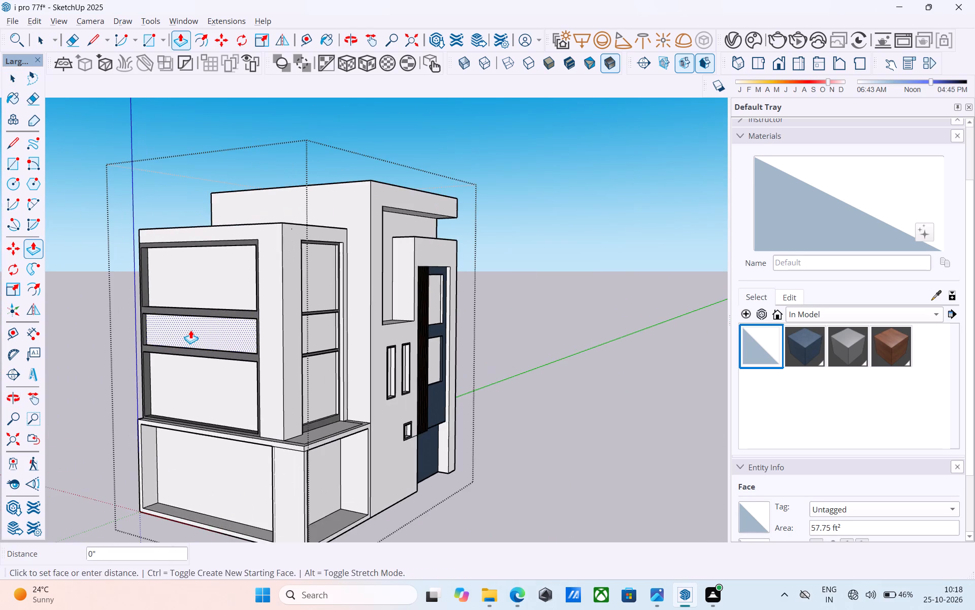
scroll(188, 313, down, 10)
Repeat the same push/pull distance on the side window's upper pane and its gray frame.
middle_drag(219, 336, 176, 351)
scroll(222, 317, up, 9)
middle_drag(232, 296, 206, 301)
scroll(174, 300, up, 5)
double_click(174, 300)
scroll(161, 300, down, 1)
middle_drag(161, 300, 290, 276)
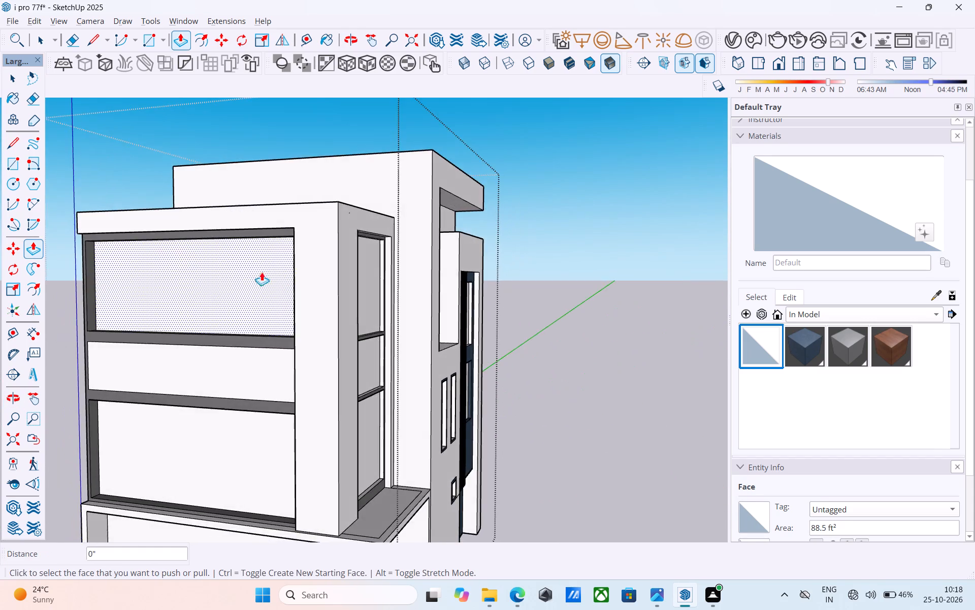
scroll(245, 261, up, 5)
double_click(236, 259)
double_click(307, 213)
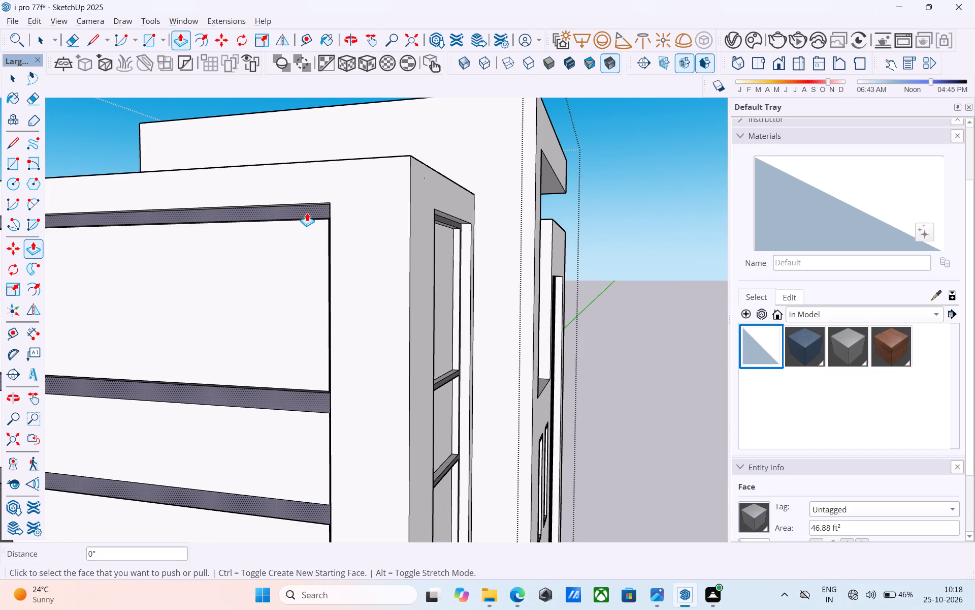
Repeat the same push/pull distance on the side window's remaining panes, finishing with the lower one.
scroll(309, 328, down, 1)
shift+middle_drag(299, 359, 342, 225)
double_click(310, 284)
double_click(292, 424)
scroll(317, 332, down, 3)
scroll(317, 332, up, 1)
scroll(317, 332, down, 3)
middle_drag(323, 341, 214, 310)
scroll(207, 332, up, 5)
double_click(199, 340)
scroll(198, 339, down, 4)
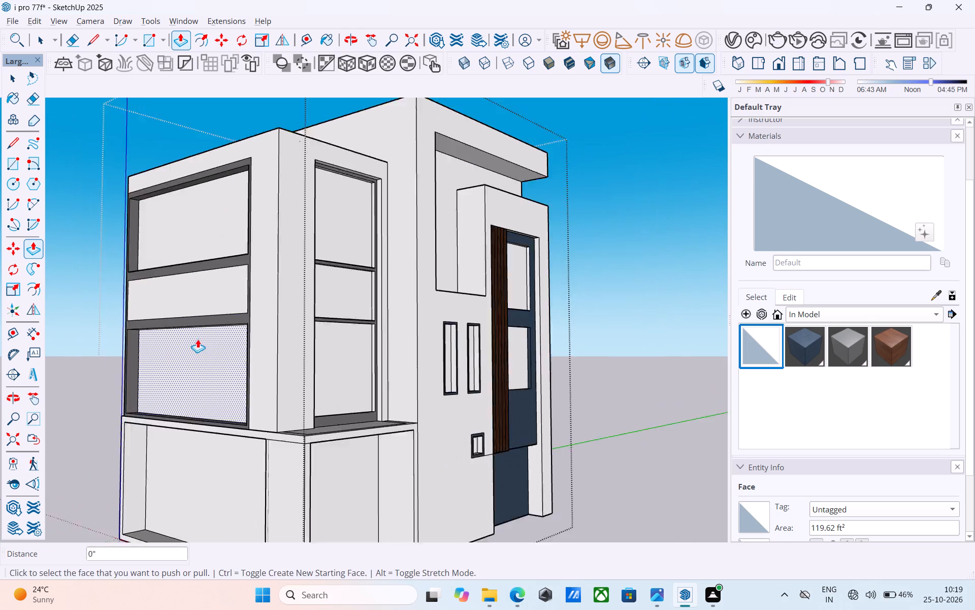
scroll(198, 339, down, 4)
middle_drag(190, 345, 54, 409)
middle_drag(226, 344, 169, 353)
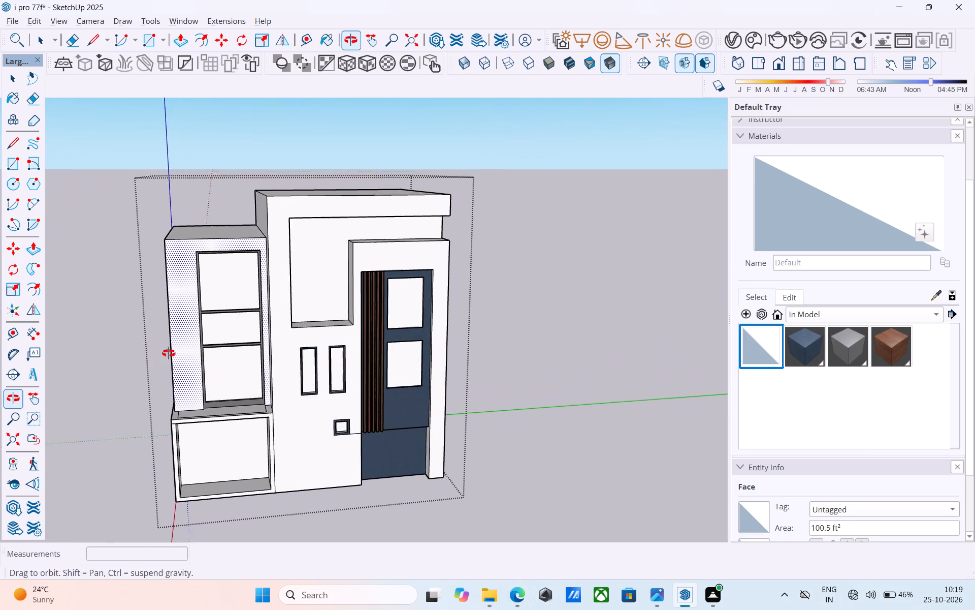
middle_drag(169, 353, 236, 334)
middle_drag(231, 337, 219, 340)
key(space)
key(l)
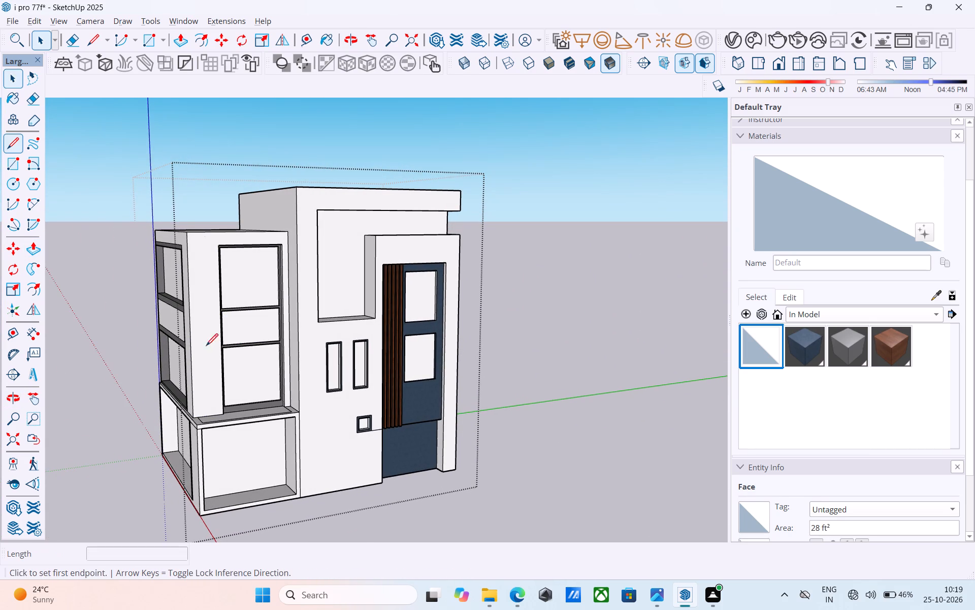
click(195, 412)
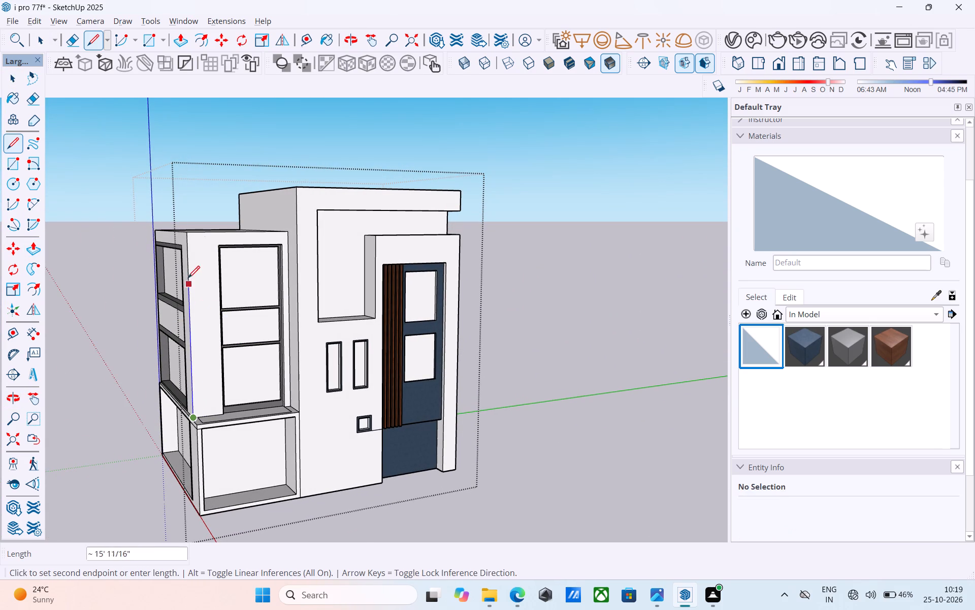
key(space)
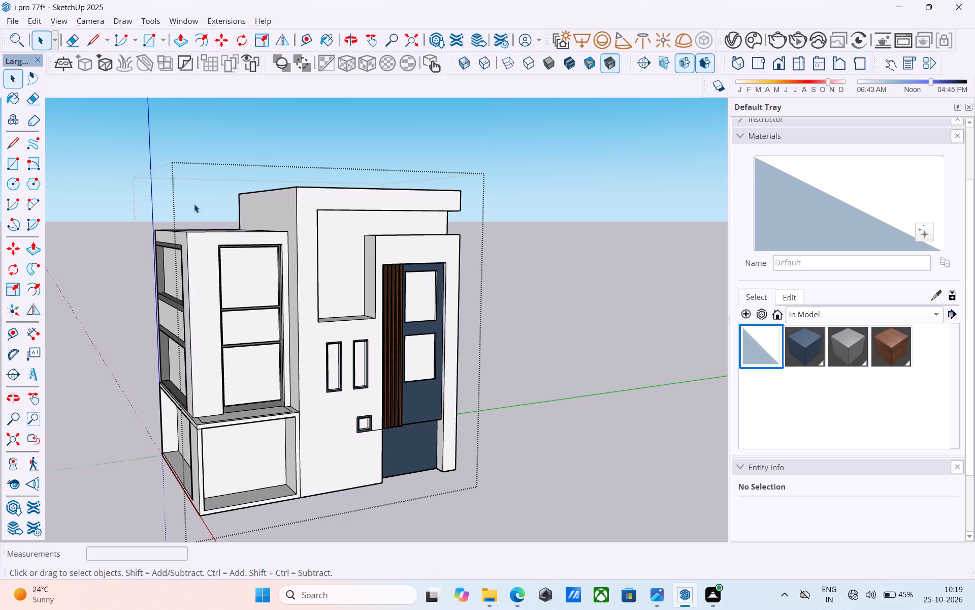
Copy the short inner corner edge of the wide window's upper recess 2.5' along the recess's top face.
middle_drag(194, 204, 49, 222)
scroll(114, 234, up, 4)
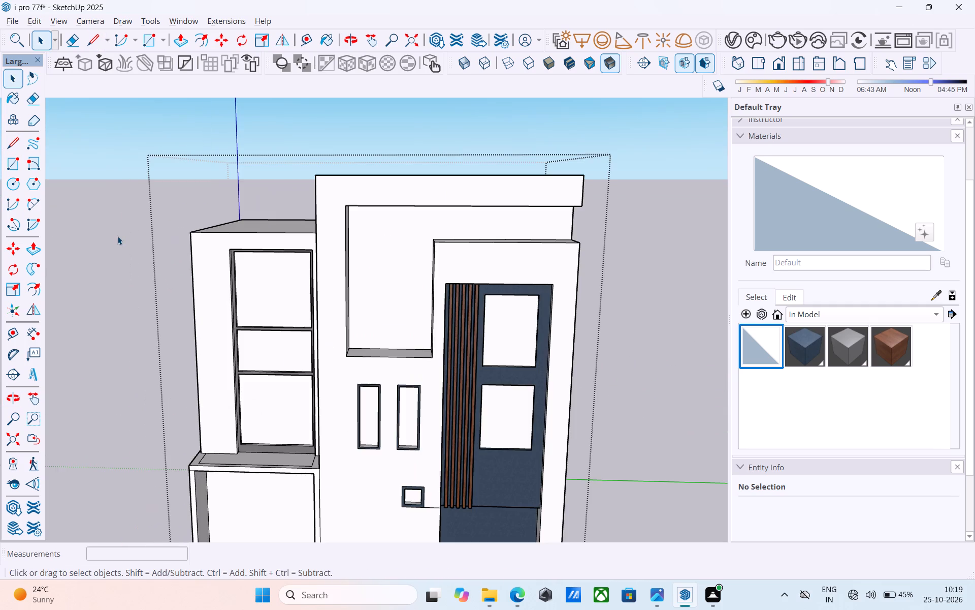
middle_drag(150, 259, 421, 269)
scroll(421, 269, up, 1)
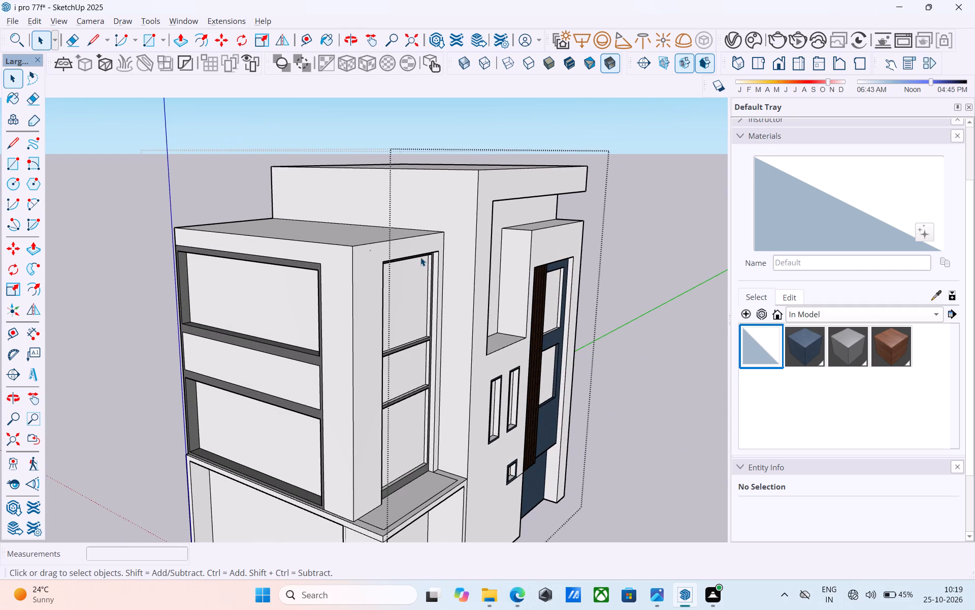
middle_drag(401, 267, 569, 230)
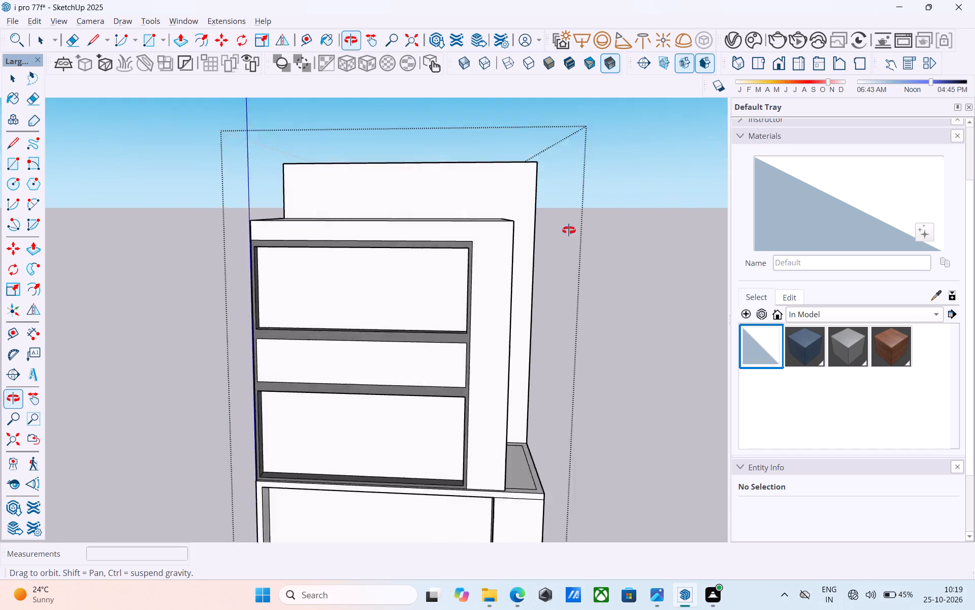
middle_drag(569, 230, 539, 149)
scroll(295, 240, up, 7)
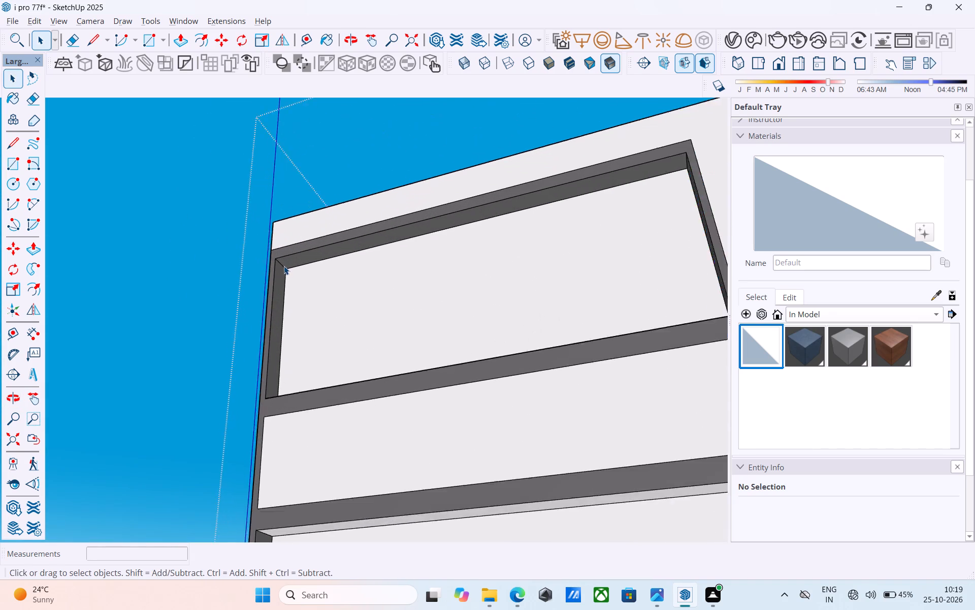
scroll(284, 266, up, 5)
click(282, 264)
key(m)
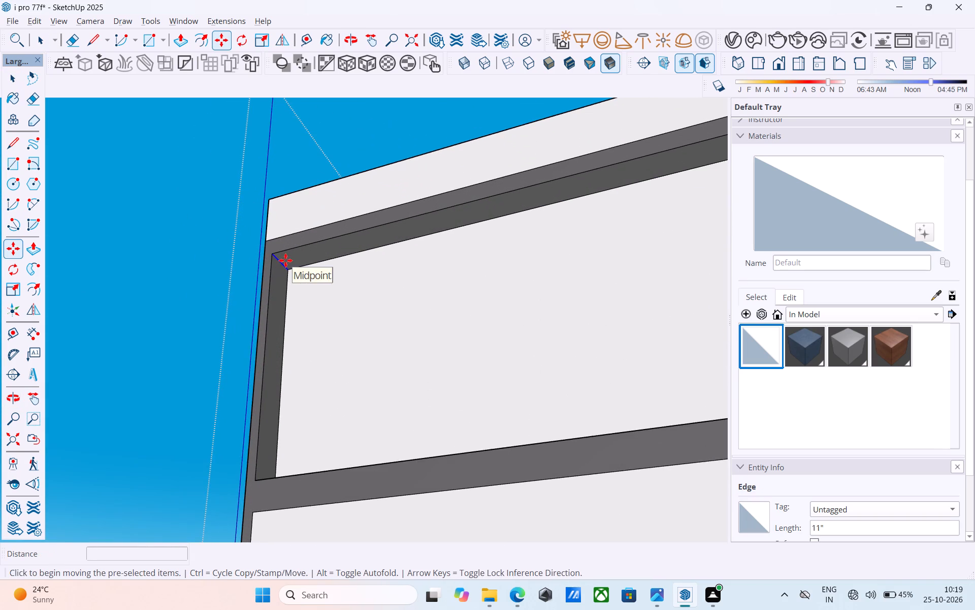
click(271, 253)
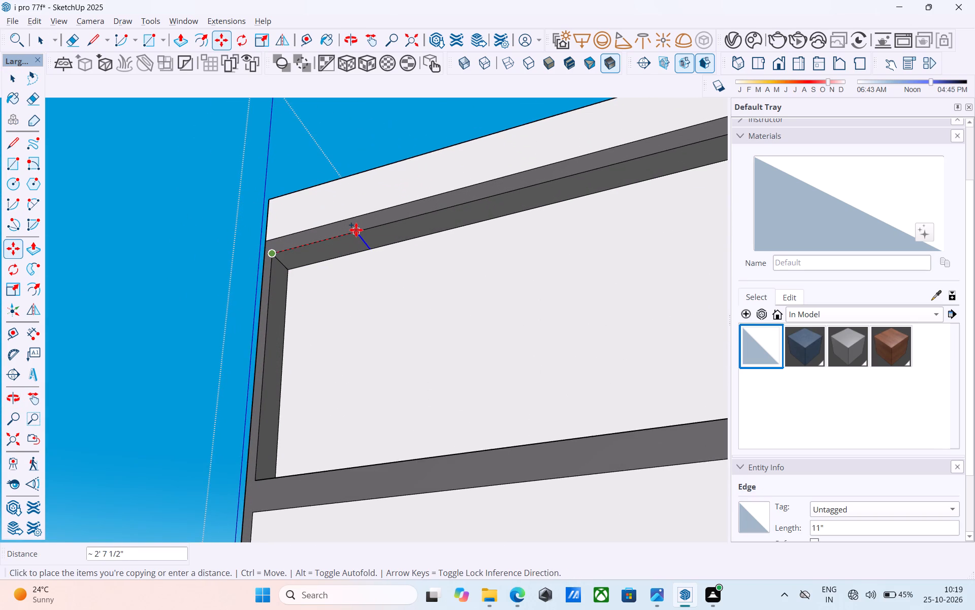
text(2.5')
key(Return)
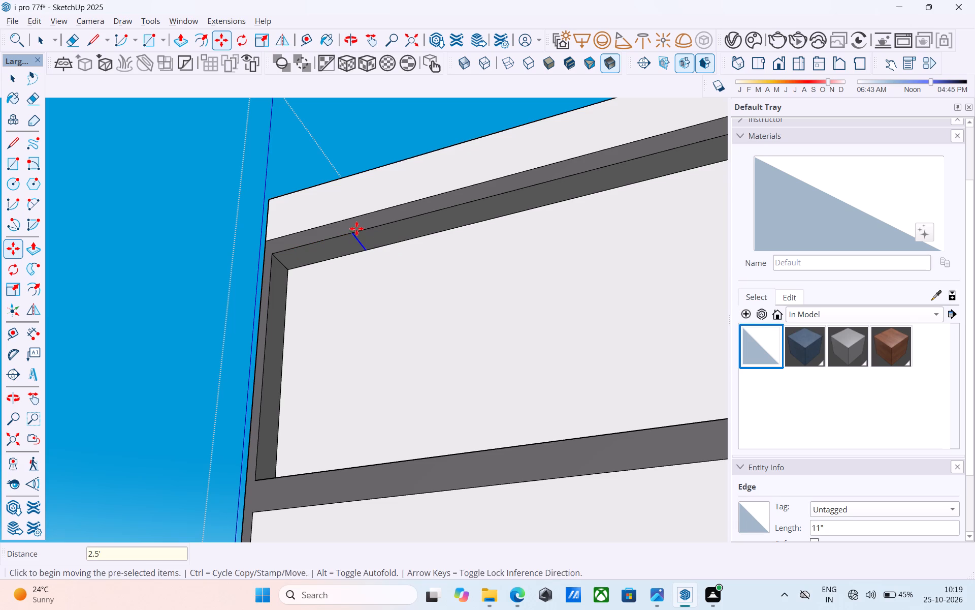
key(space)
Push/pull the small top face beside the corner down 6' 6" to fill that end of the upper recess.
click(347, 242)
key(p)
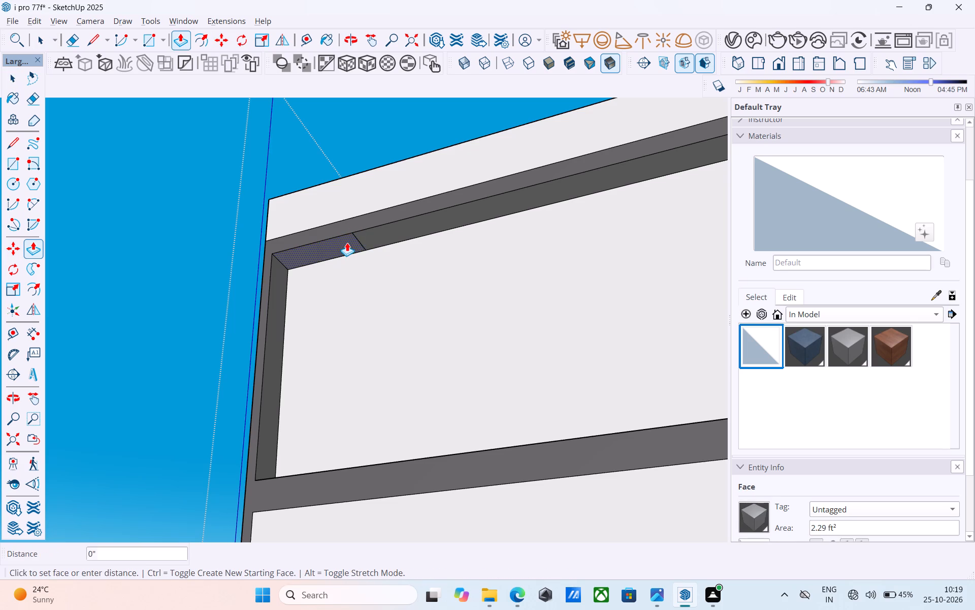
click(347, 242)
scroll(347, 254, down, 10)
middle_drag(340, 267, 350, 374)
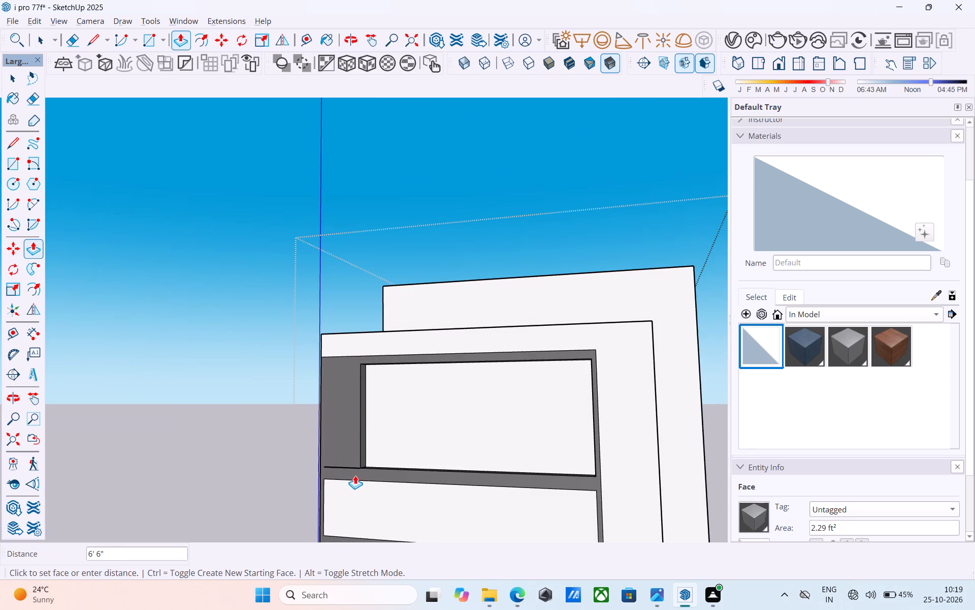
click(355, 475)
Draw a vertical line from the filled upper recess's bottom corner, continuing 4' 3" across the middle panel to the lower recess.
middle_drag(352, 467, 366, 305)
scroll(383, 324, up, 5)
key(l)
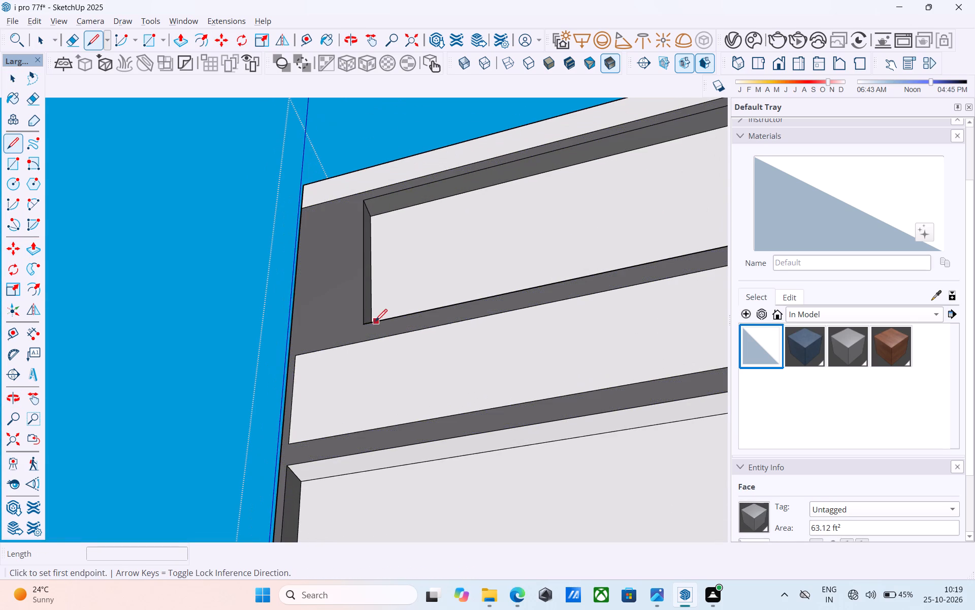
click(368, 324)
click(370, 337)
scroll(369, 338, up, 4)
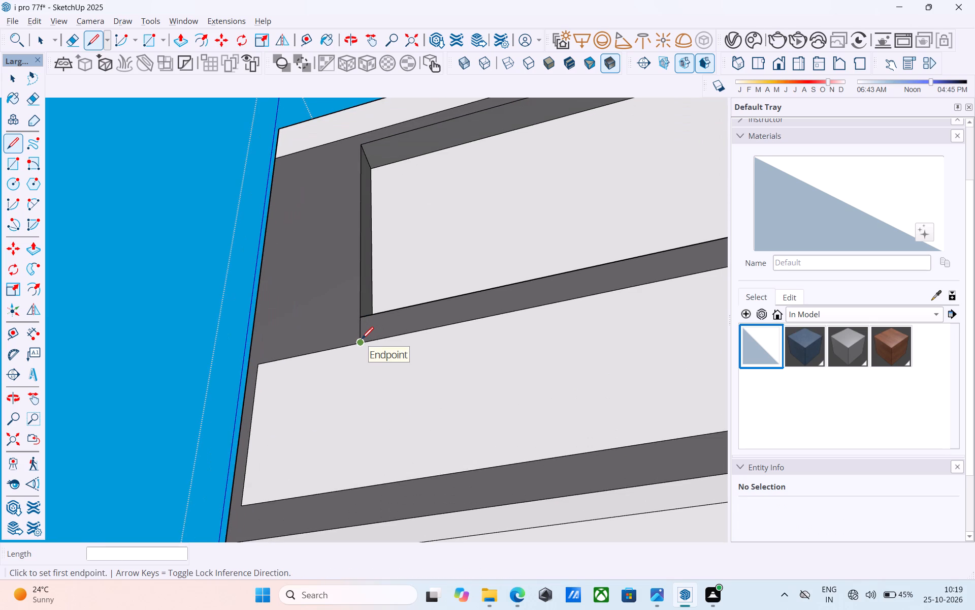
click(362, 340)
scroll(355, 380, down, 4)
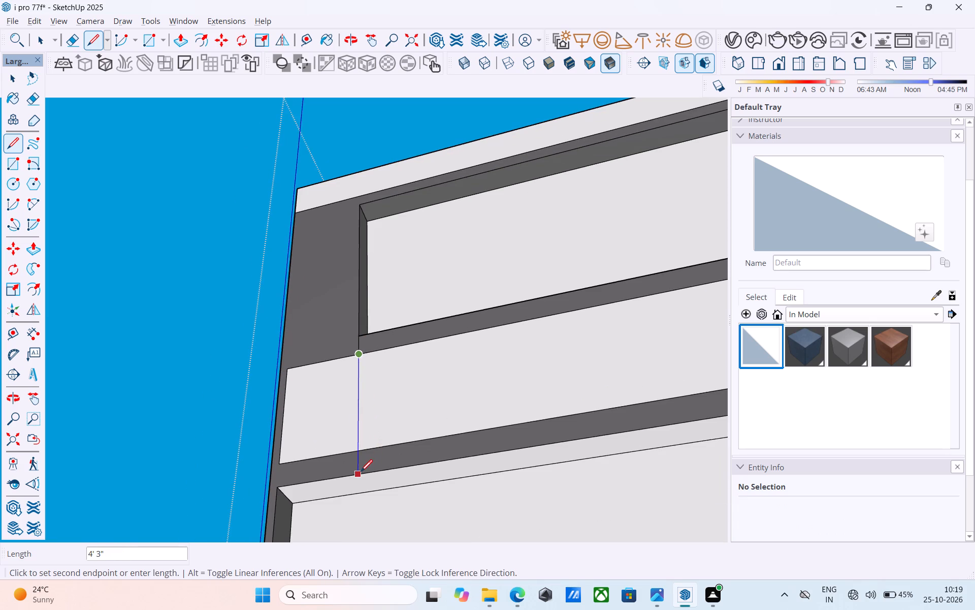
click(360, 473)
key(space)
Draw an edge across the lower recess's top face from the end of the vertical line to the pane.
scroll(319, 393, down, 7)
scroll(316, 444, up, 6)
click(315, 426)
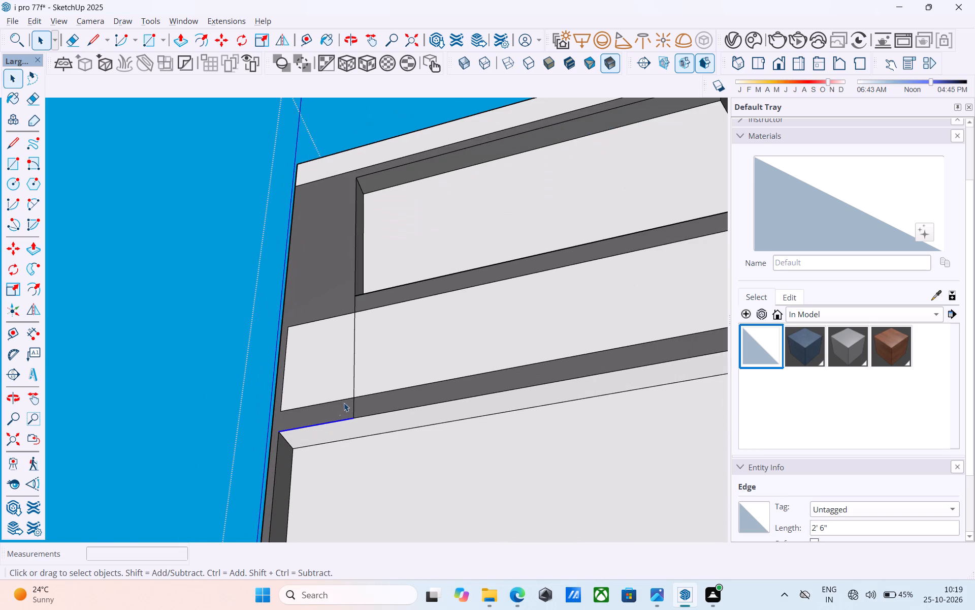
key(l)
scroll(360, 398, up, 2)
click(358, 421)
scroll(324, 286, down, 6)
scroll(339, 379, up, 6)
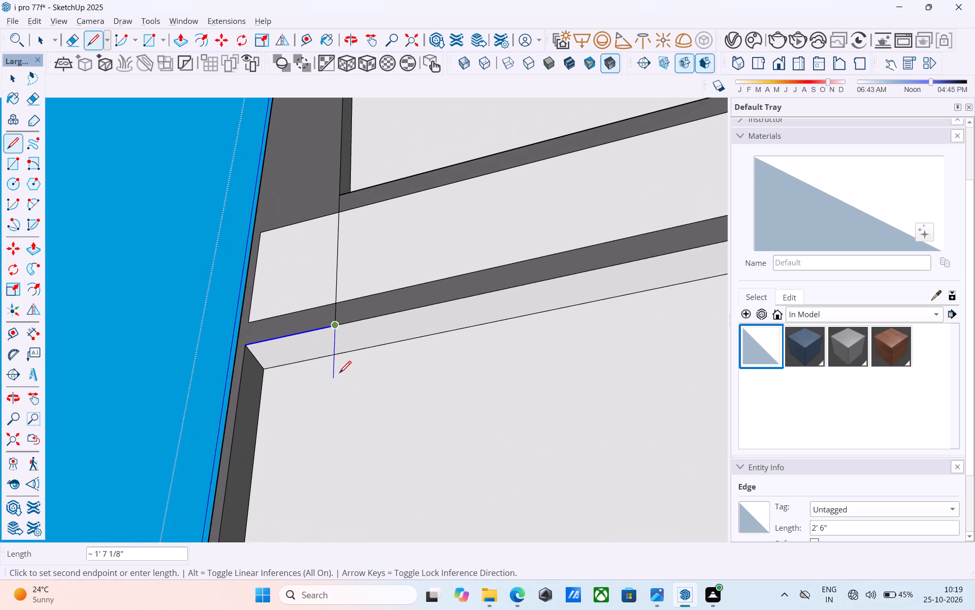
click(349, 351)
key(space)
Push/pull the small top face at the lower recess's corner down 7' 3" to fill that end of the recess.
click(330, 344)
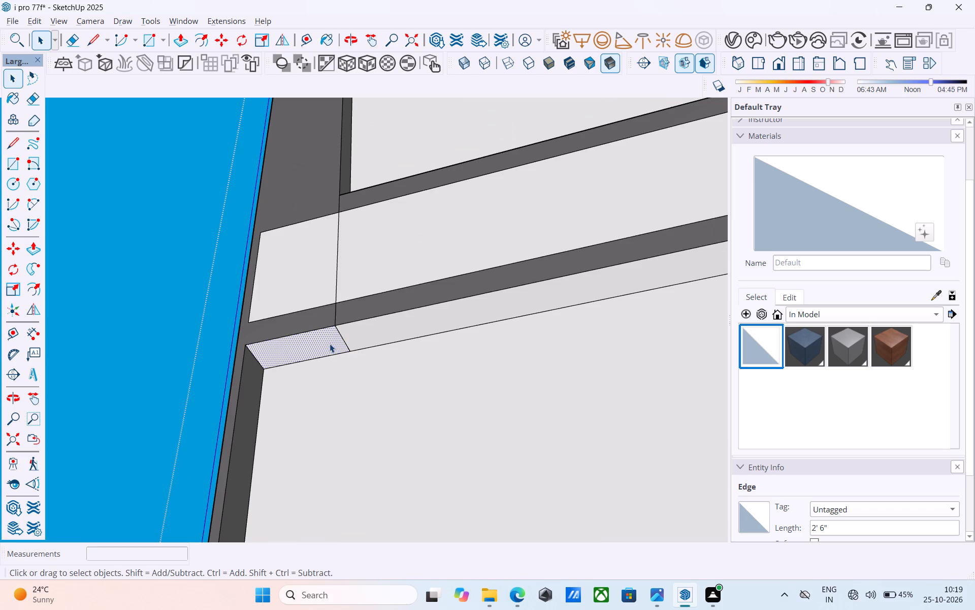
key(p)
click(329, 338)
scroll(331, 351, down, 15)
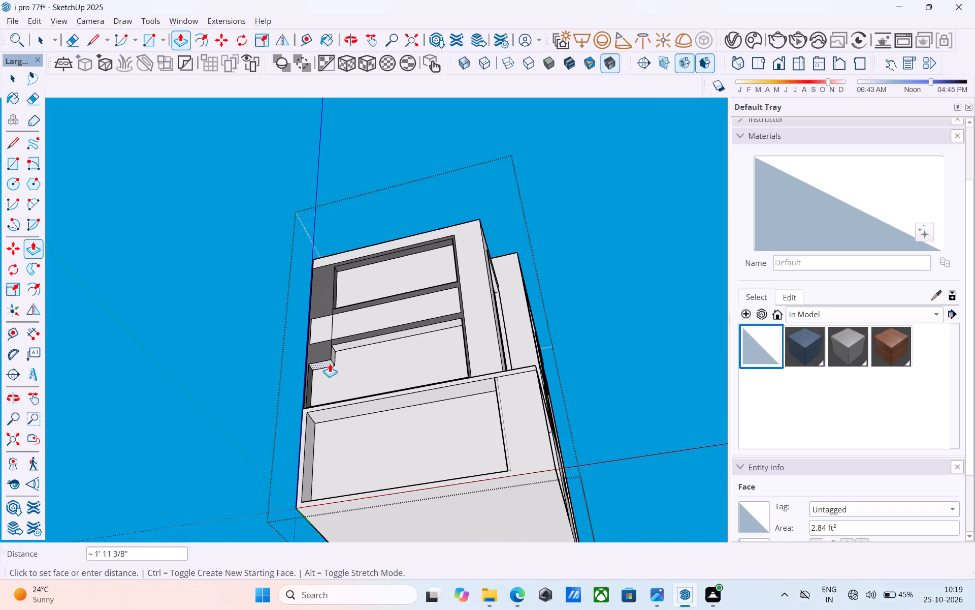
middle_drag(334, 375, 347, 445)
scroll(347, 445, up, 7)
middle_drag(345, 428, 333, 477)
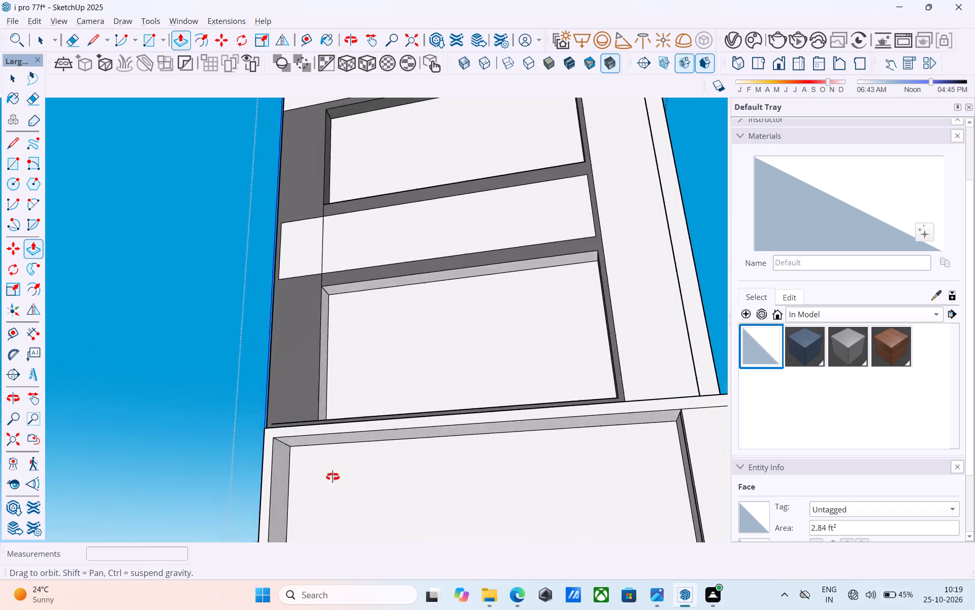
middle_drag(333, 477, 299, 590)
scroll(351, 434, up, 4)
click(355, 407)
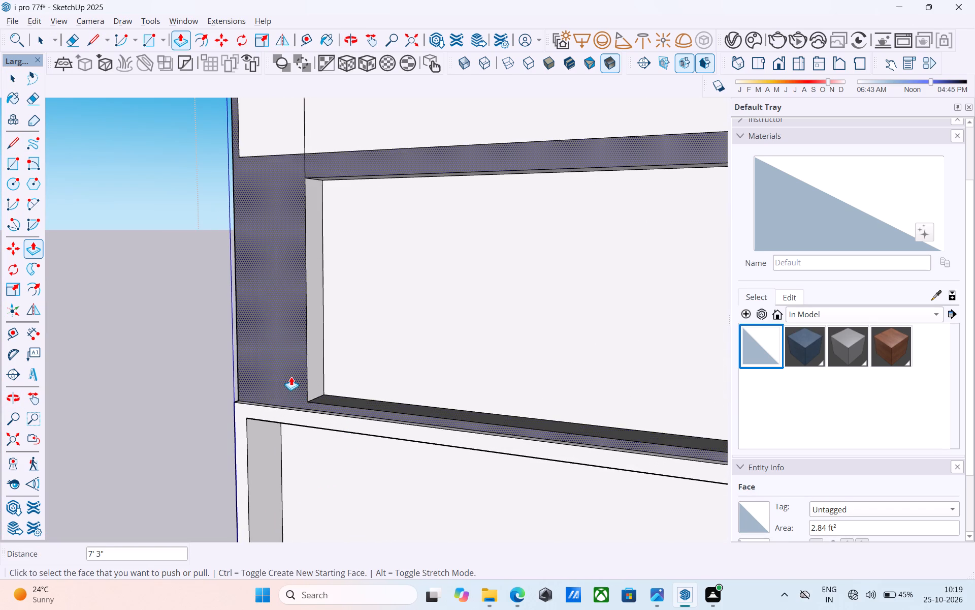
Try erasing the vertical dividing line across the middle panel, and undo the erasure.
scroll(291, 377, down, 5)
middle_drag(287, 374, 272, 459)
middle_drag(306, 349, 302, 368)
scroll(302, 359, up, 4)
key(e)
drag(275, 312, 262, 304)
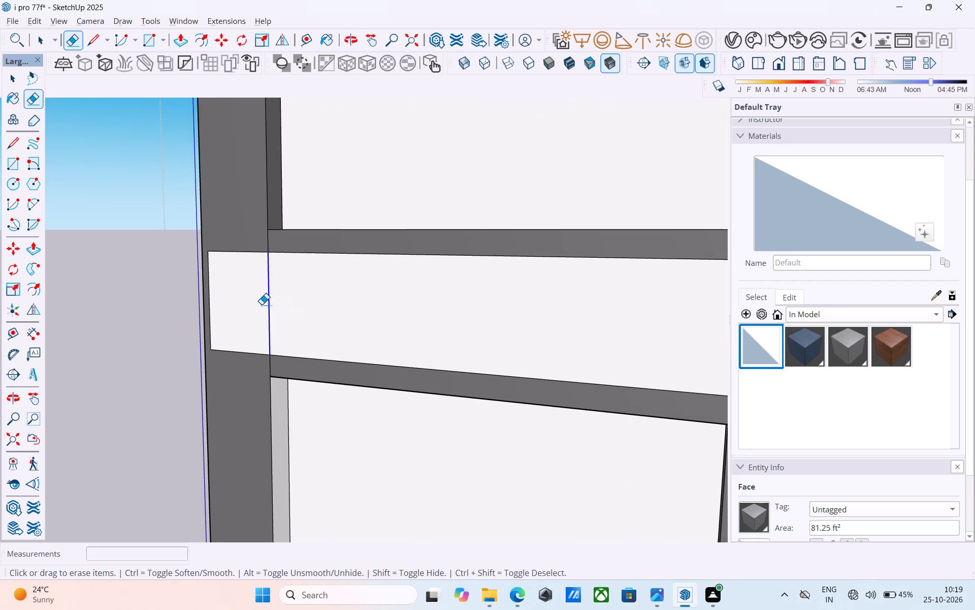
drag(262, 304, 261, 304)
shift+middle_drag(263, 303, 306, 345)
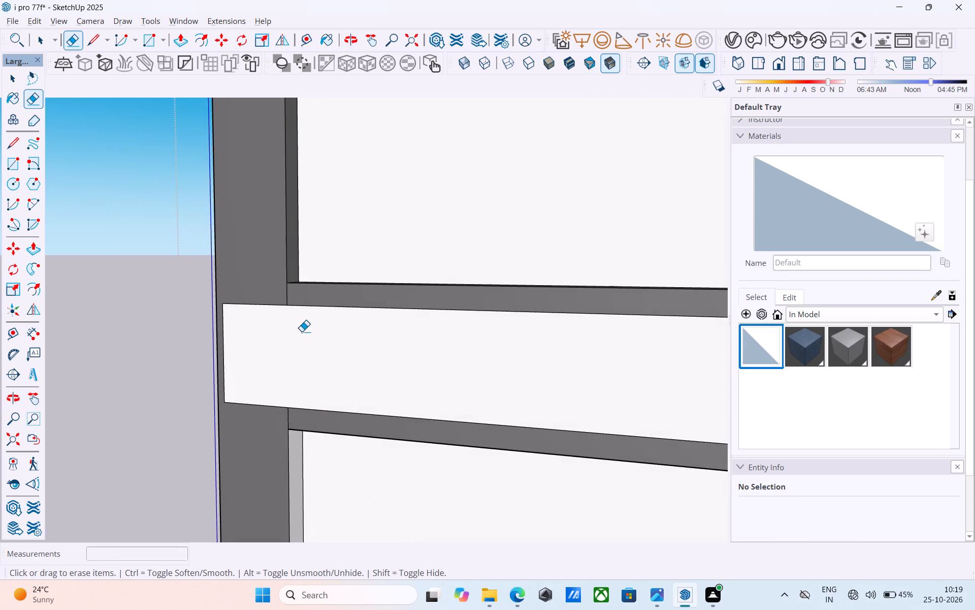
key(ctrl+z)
Erase the top, bottom and outer side edges of the middle panel's narrow end to merge it into the gray frame.
drag(271, 296, 269, 310)
drag(273, 386, 268, 398)
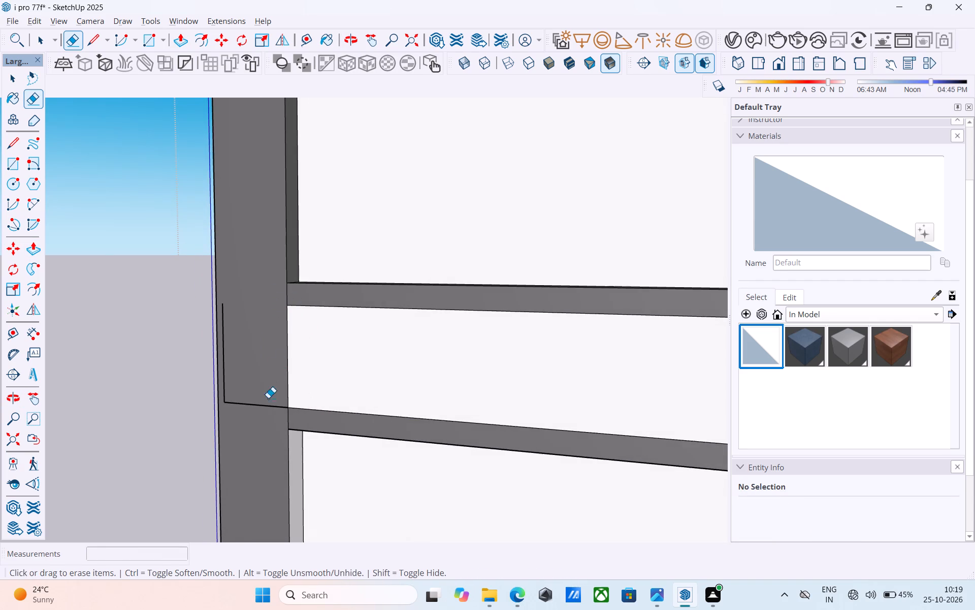
drag(268, 398, 267, 414)
drag(230, 370, 224, 368)
Pull the roof face of the lower-roofed upper block up 6".
scroll(241, 354, down, 7)
middle_drag(242, 353, 275, 338)
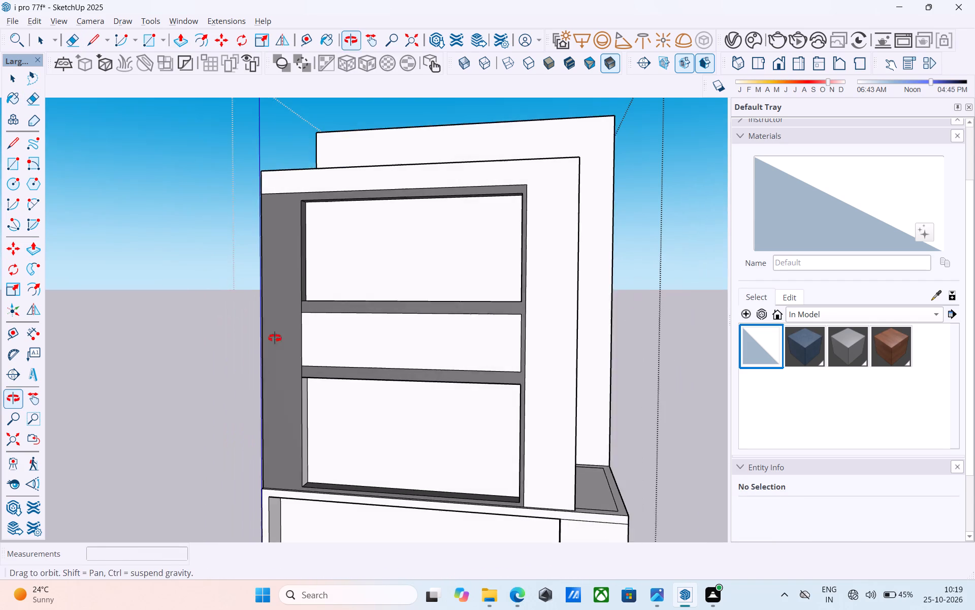
middle_drag(275, 338, 275, 338)
scroll(275, 338, down, 1)
shift+middle_drag(275, 338, 288, 371)
shift+middle_drag(331, 329, 338, 387)
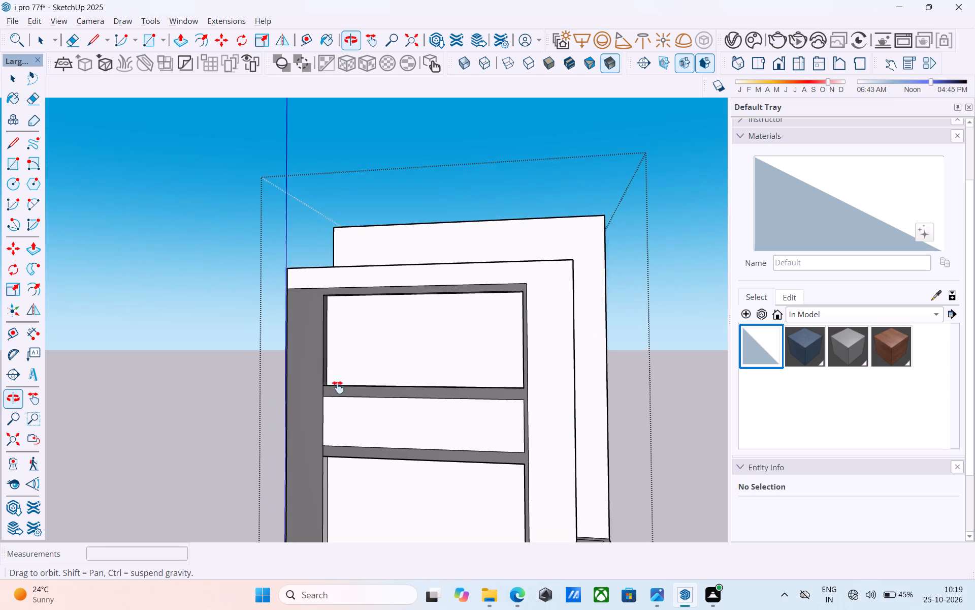
shift+middle_drag(338, 387, 248, 395)
scroll(273, 361, up, 4)
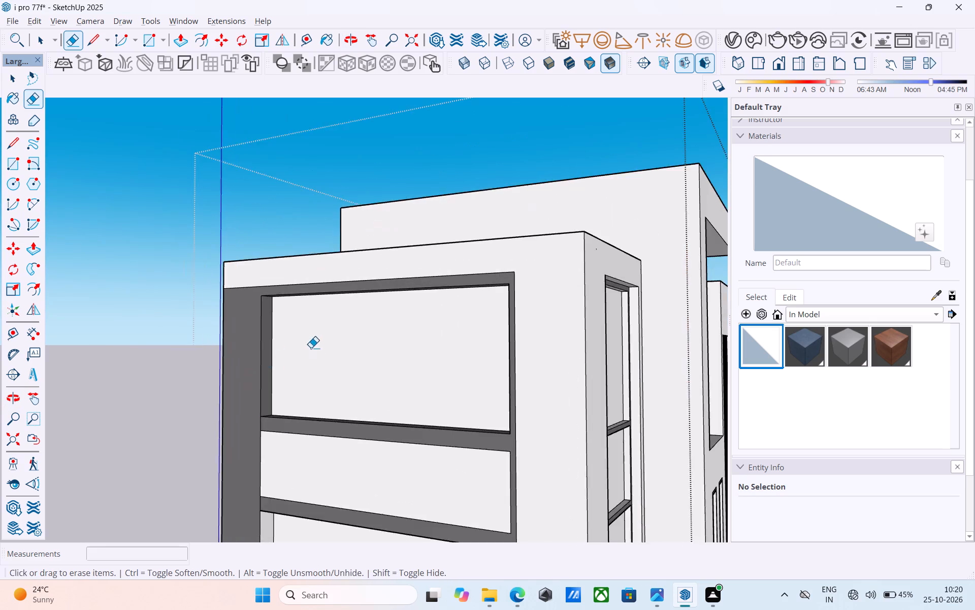
shift+middle_drag(311, 348, 292, 372)
shift+middle_drag(336, 347, 336, 462)
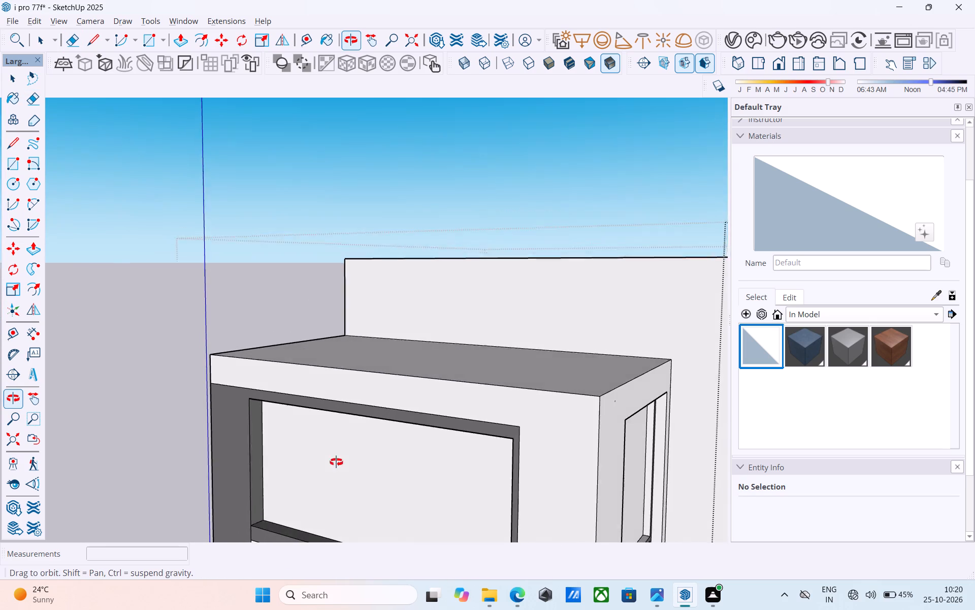
shift+middle_drag(336, 462, 336, 464)
shift+middle_drag(346, 414, 306, 434)
scroll(304, 430, down, 3)
middle_drag(302, 430, 289, 436)
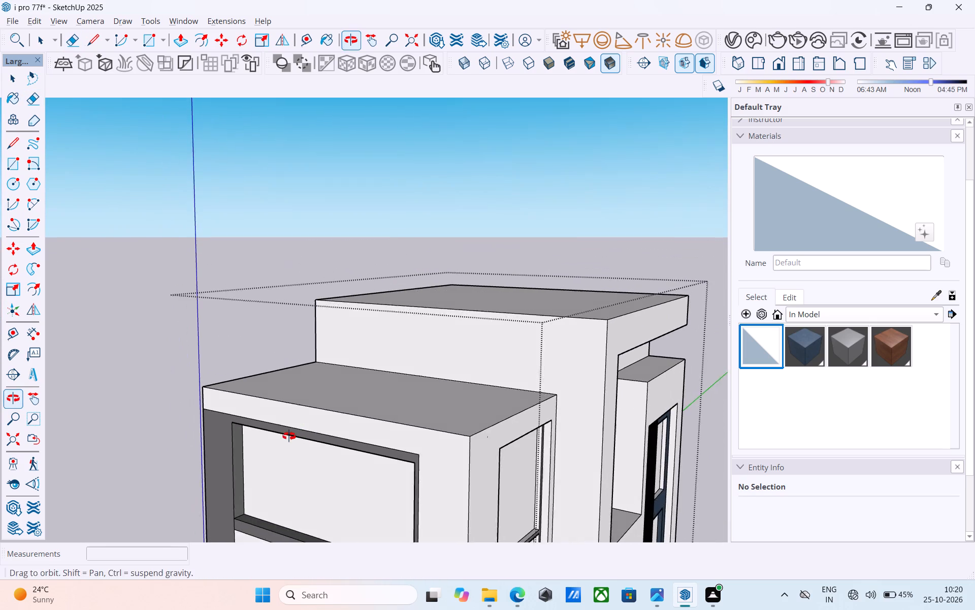
middle_drag(289, 436, 284, 440)
key(space)
click(362, 407)
key(p)
click(362, 407)
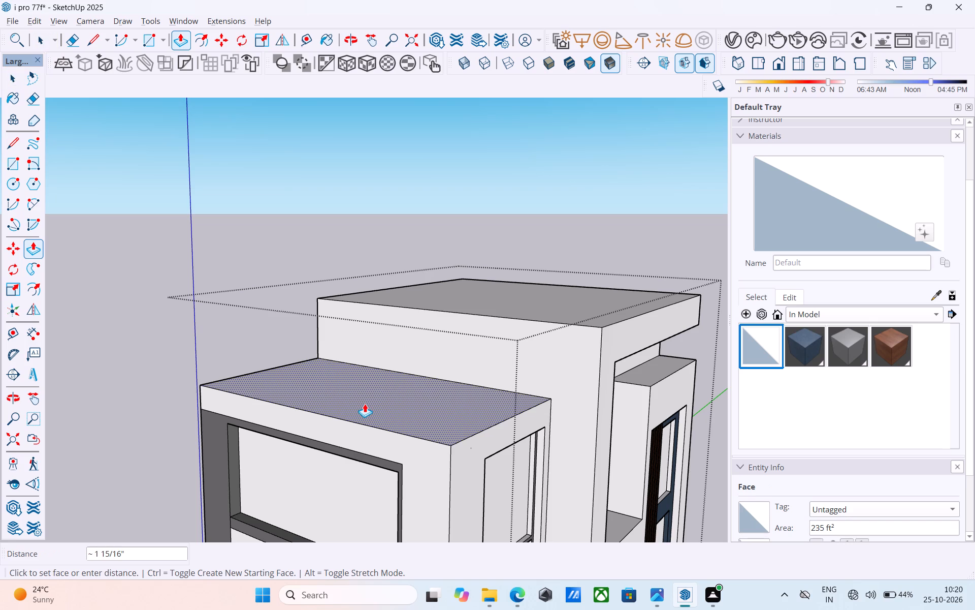
text(6")
key(Return)
key(space)
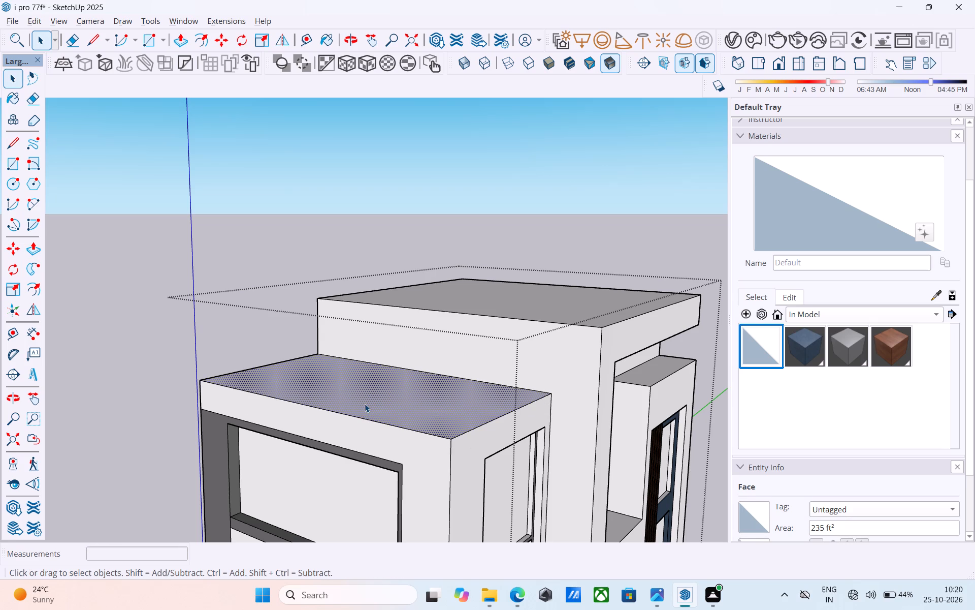
Pull the same roof face up a further 2'.
middle_click(365, 402)
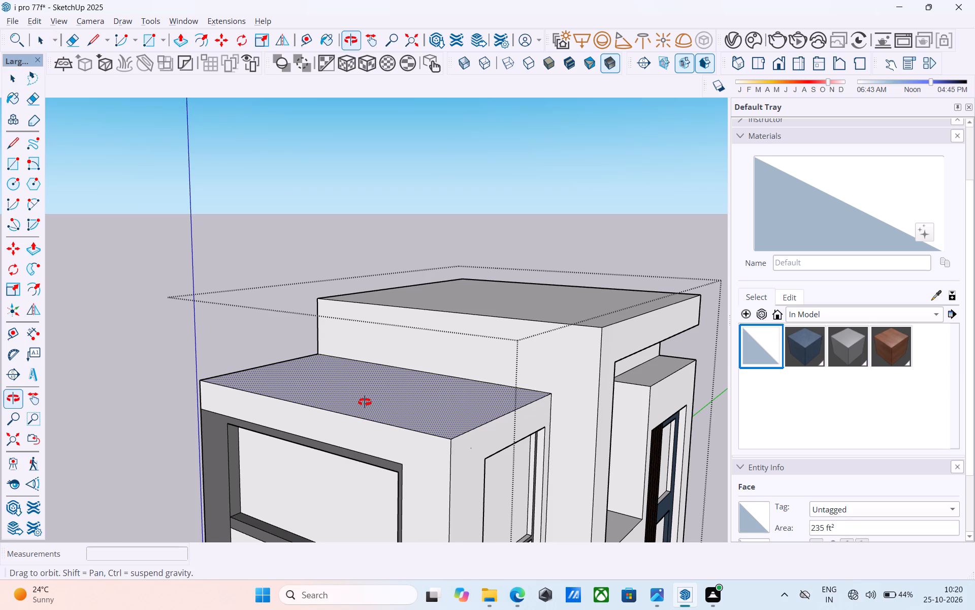
middle_click(361, 403)
scroll(361, 400, up, 2)
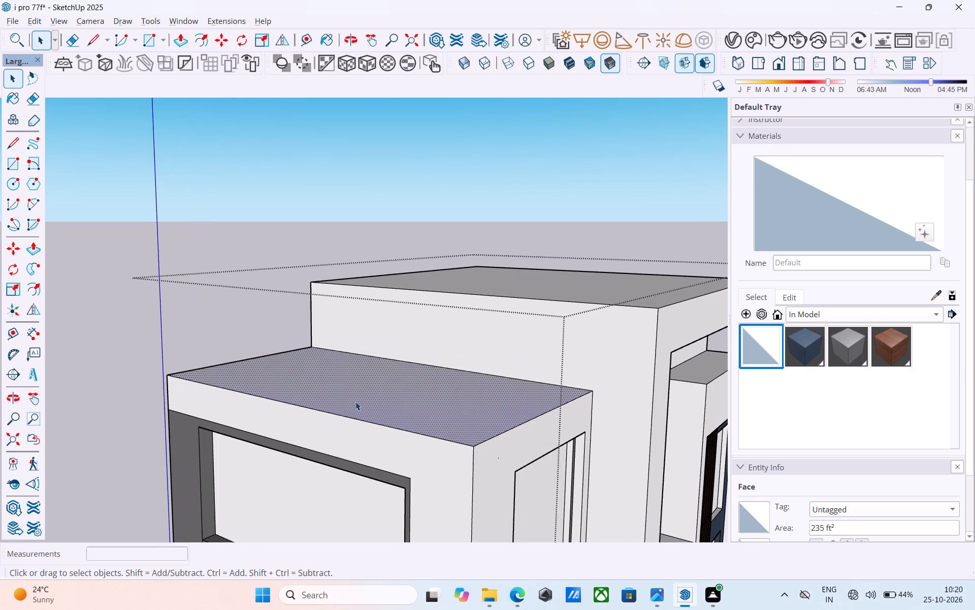
scroll(342, 417, up, 1)
key(p)
click(350, 396)
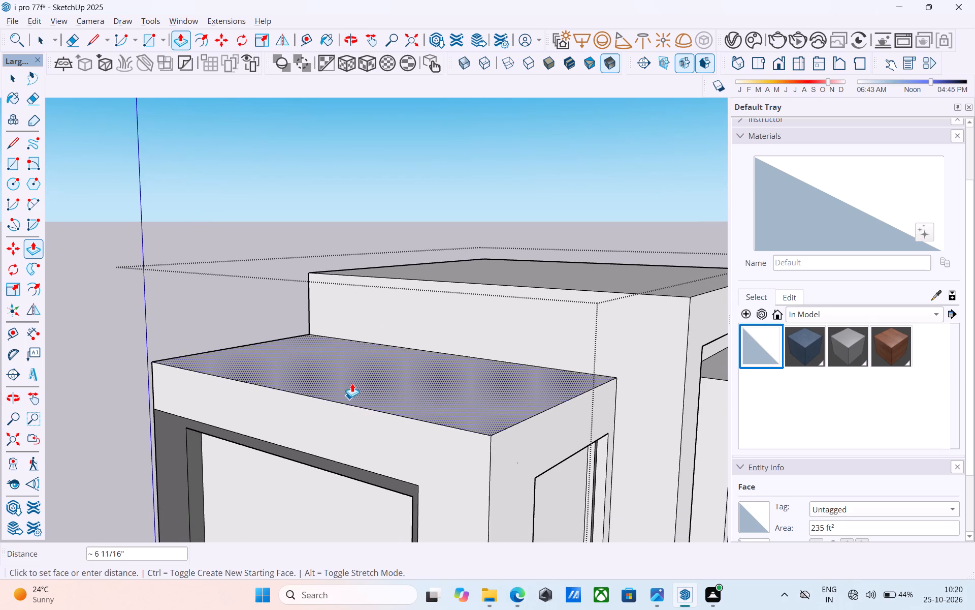
text(2')
key(Return)
key(space)
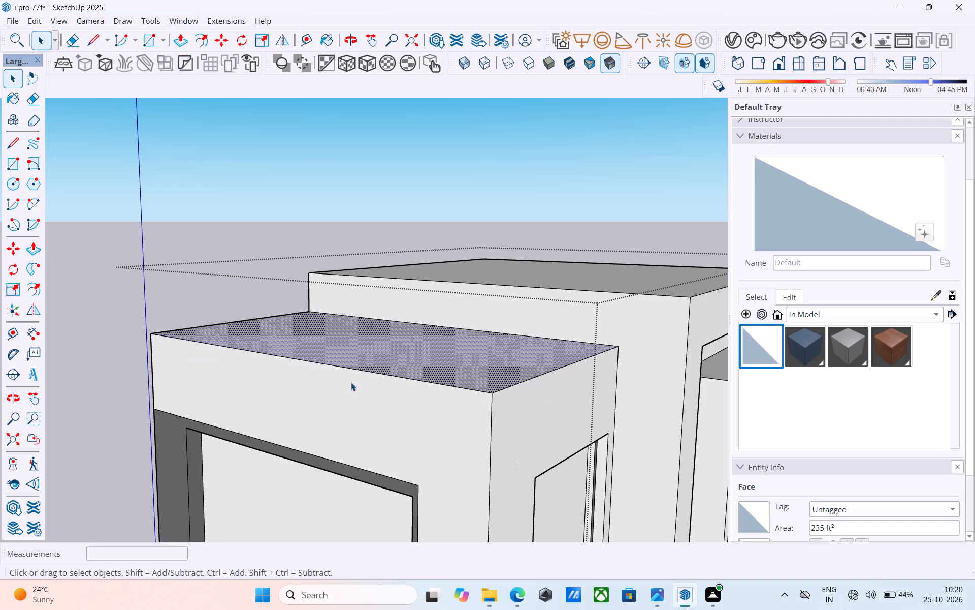
Copy the two adjoining outer top edges of the lower-roofed block 2' down its walls to outline a roof band.
scroll(351, 382, down, 2)
middle_drag(351, 382, 263, 374)
click(440, 390)
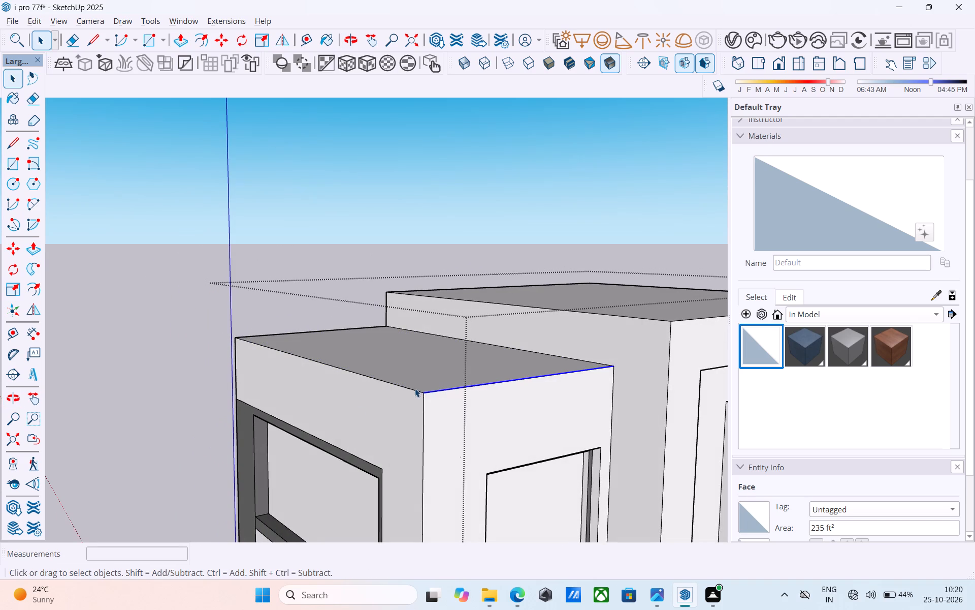
click(411, 388)
shift+click(477, 387)
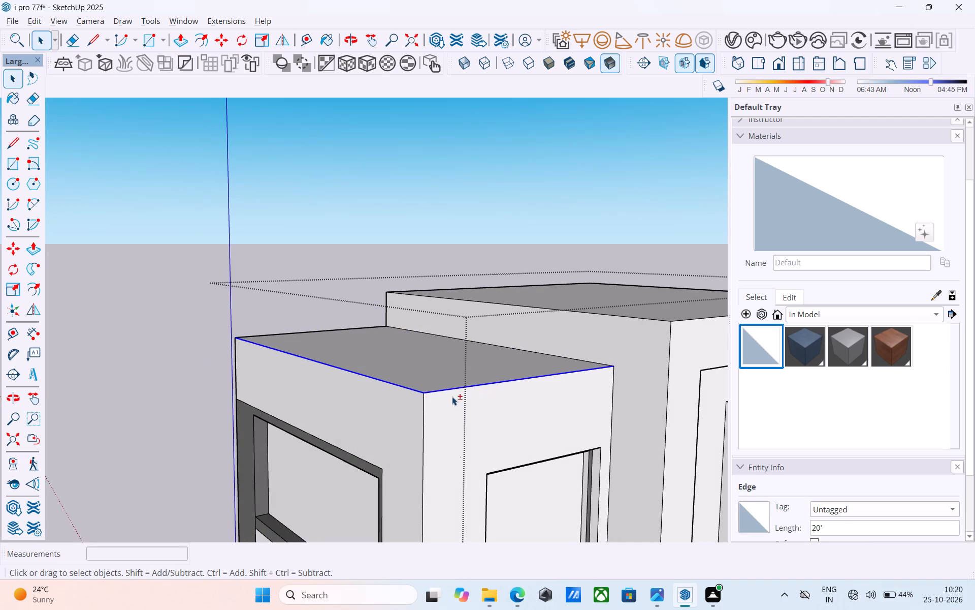
key(m)
click(424, 393)
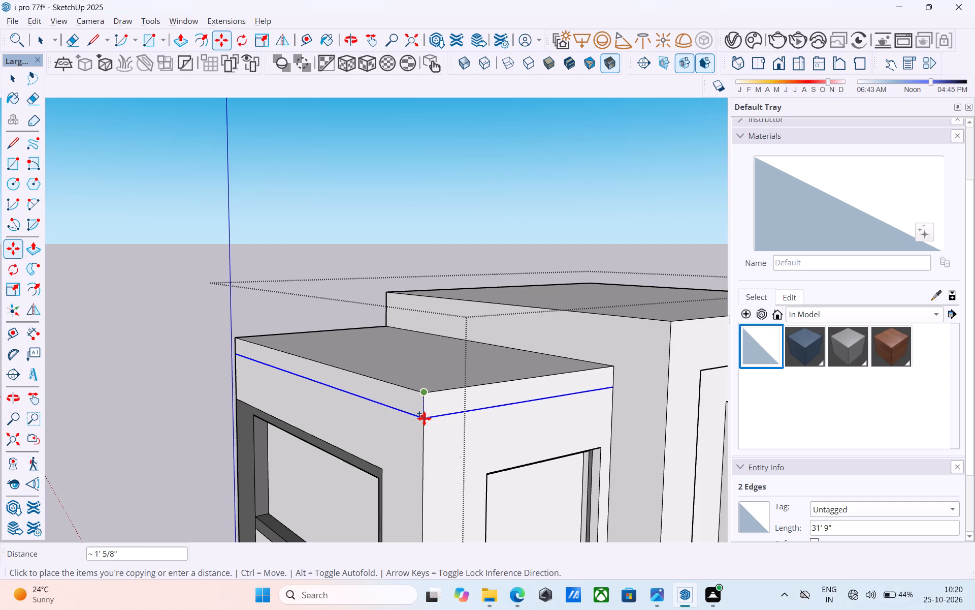
text(2')
key(Return)
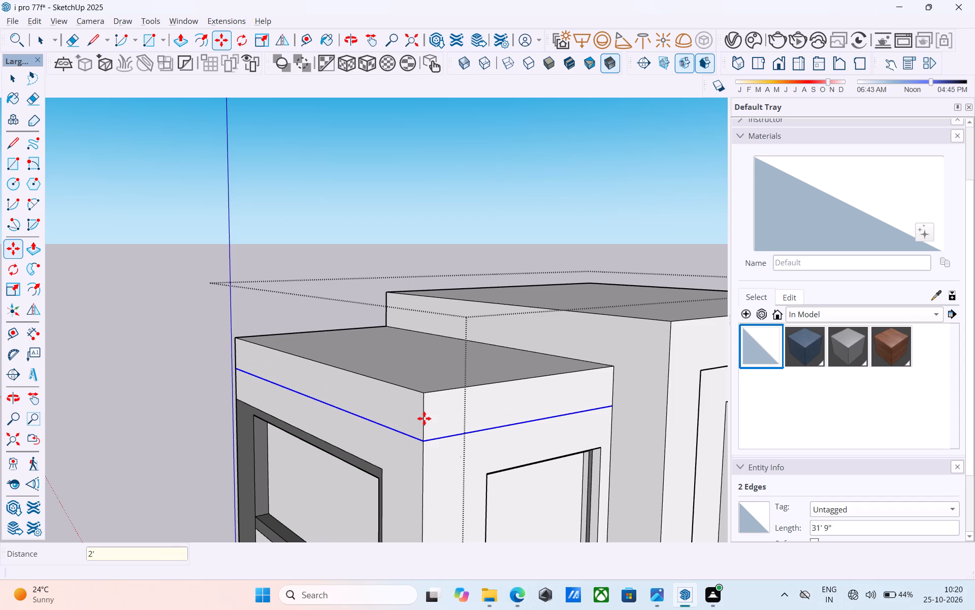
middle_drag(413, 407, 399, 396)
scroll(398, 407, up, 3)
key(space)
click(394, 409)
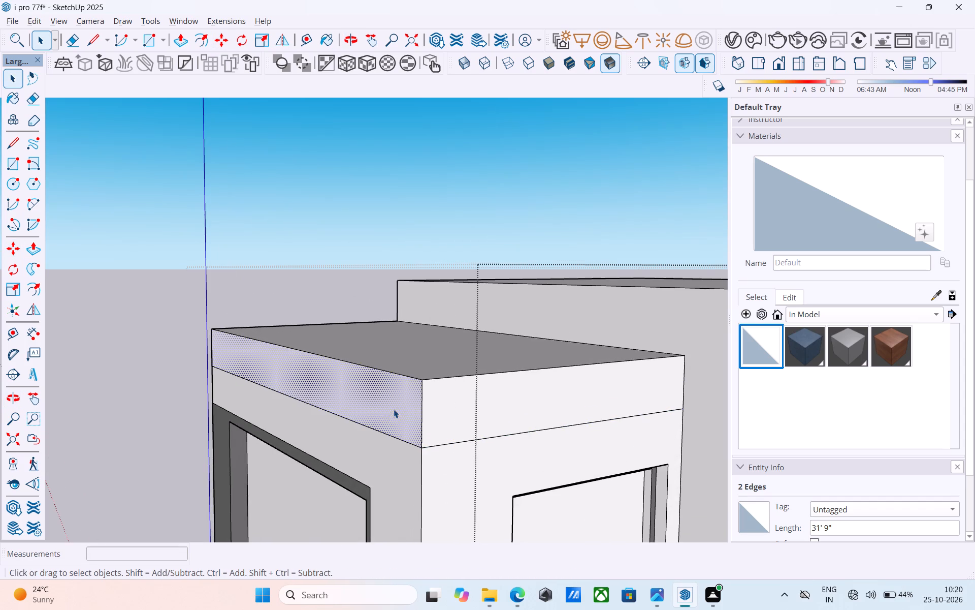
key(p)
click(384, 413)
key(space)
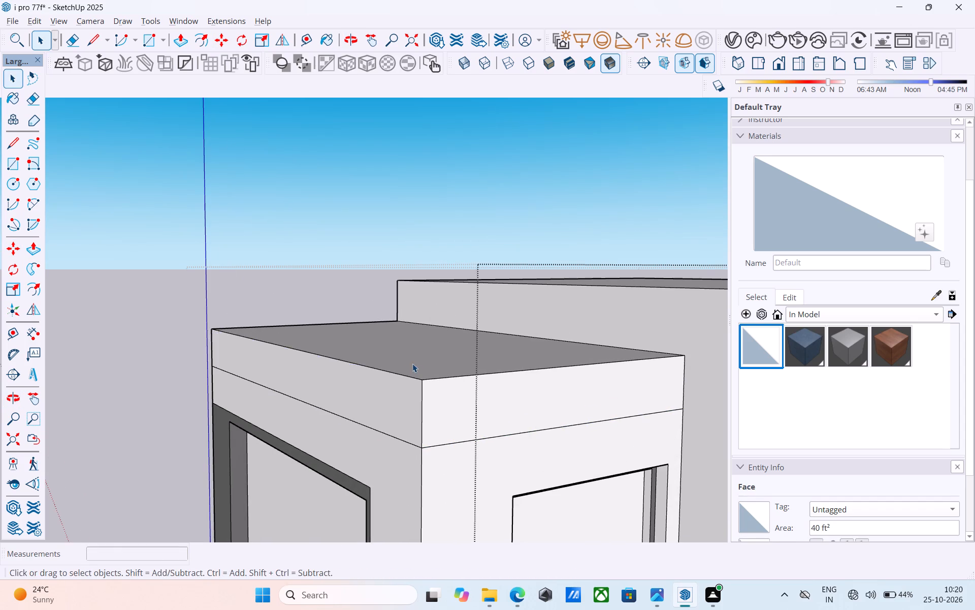
Offset the outline of the lower block's roof face 6" inward.
middle_drag(412, 367, 384, 439)
scroll(411, 369, up, 1)
click(393, 407)
key(f)
click(394, 406)
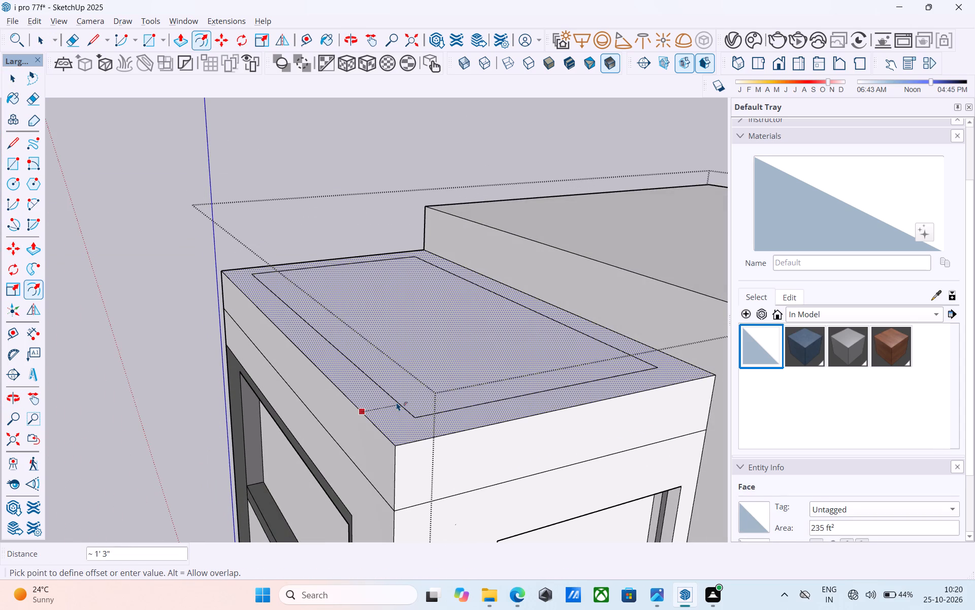
key(6)
key(shift+quotedbl)
key(Return)
key(space)
Push the inner roof face of the lower block down about 1.5' to form a parapet around it.
middle_drag(393, 414, 409, 362)
scroll(409, 365, down, 4)
scroll(404, 409, up, 5)
middle_drag(411, 396, 404, 456)
click(430, 371)
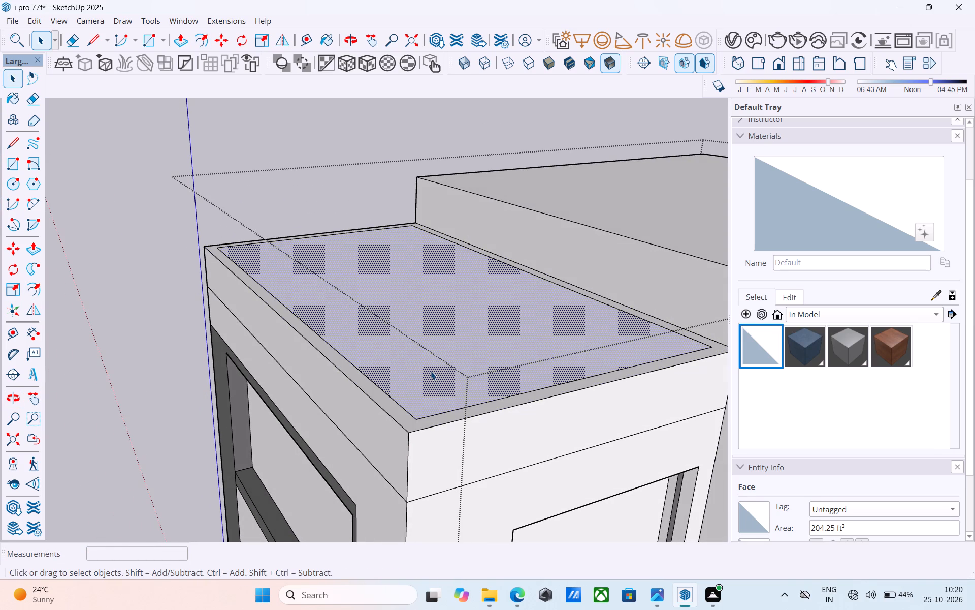
key(p)
click(432, 372)
middle_drag(432, 372, 417, 477)
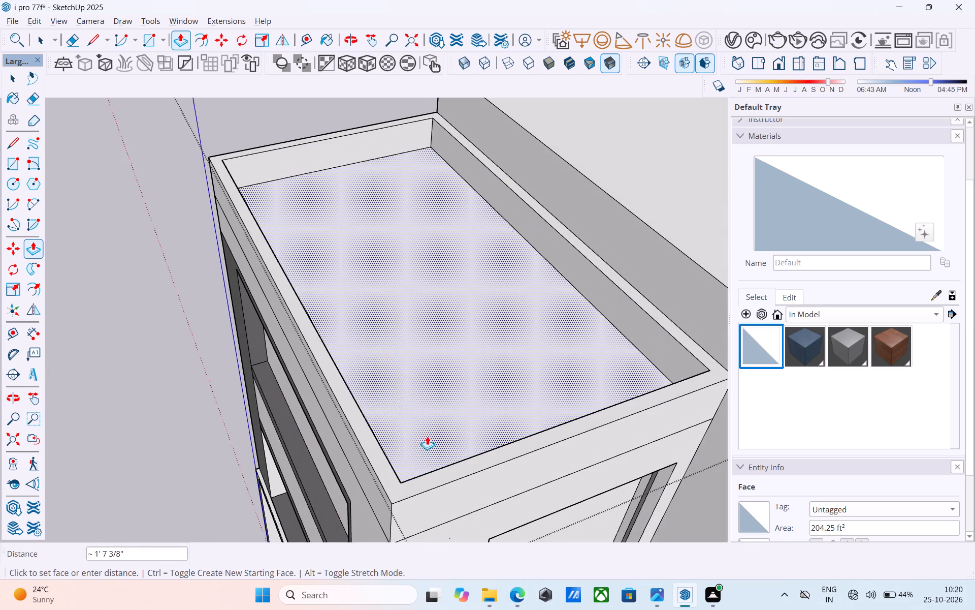
click(427, 435)
Pull the roof band on the lower block's 20' long side out 1', and repeat it on the adjoining short side.
middle_drag(427, 435, 457, 313)
key(space)
middle_click(457, 343)
scroll(457, 343, up, 2)
click(429, 339)
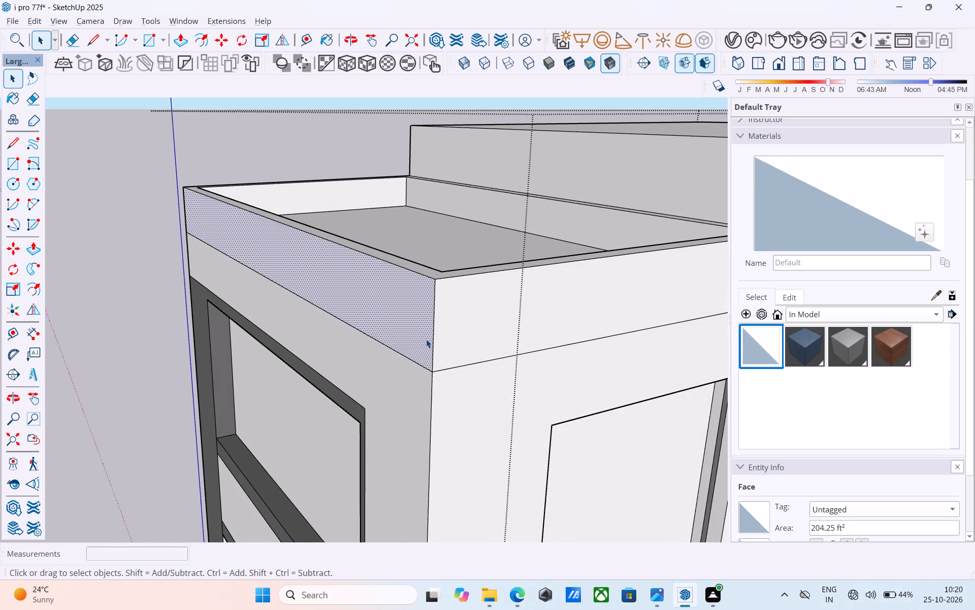
key(p)
click(422, 342)
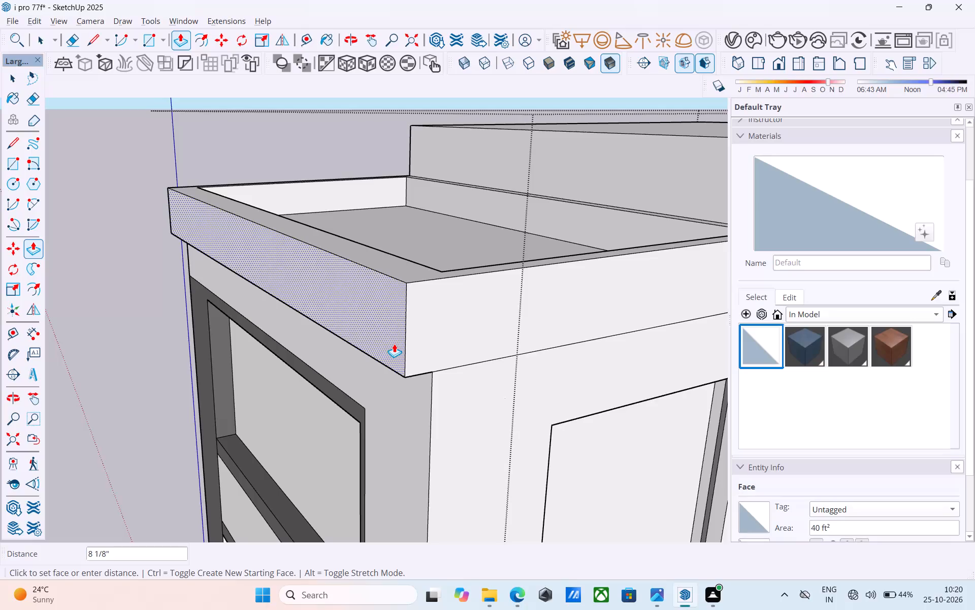
key(1)
key(apostrophe)
key(Return)
double_click(447, 345)
Draw an 11' 9" line across the lower block's opposite short side, continuing the roof band's bottom edge.
scroll(449, 348, down, 3)
middle_drag(449, 375, 545, 279)
scroll(554, 276, down, 5)
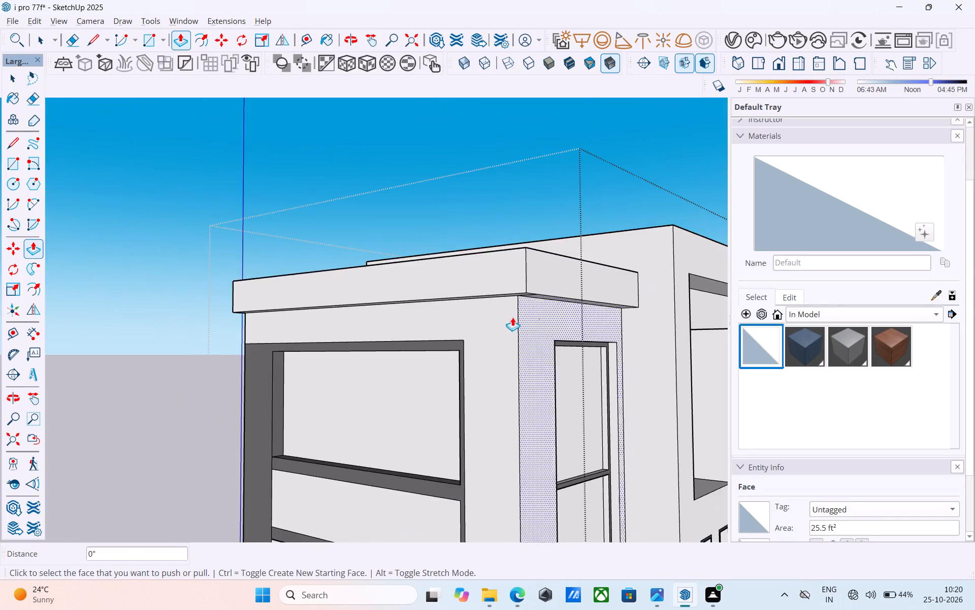
middle_drag(389, 320, 707, 348)
middle_drag(392, 344, 429, 350)
scroll(339, 310, up, 5)
key(l)
scroll(369, 319, up, 1)
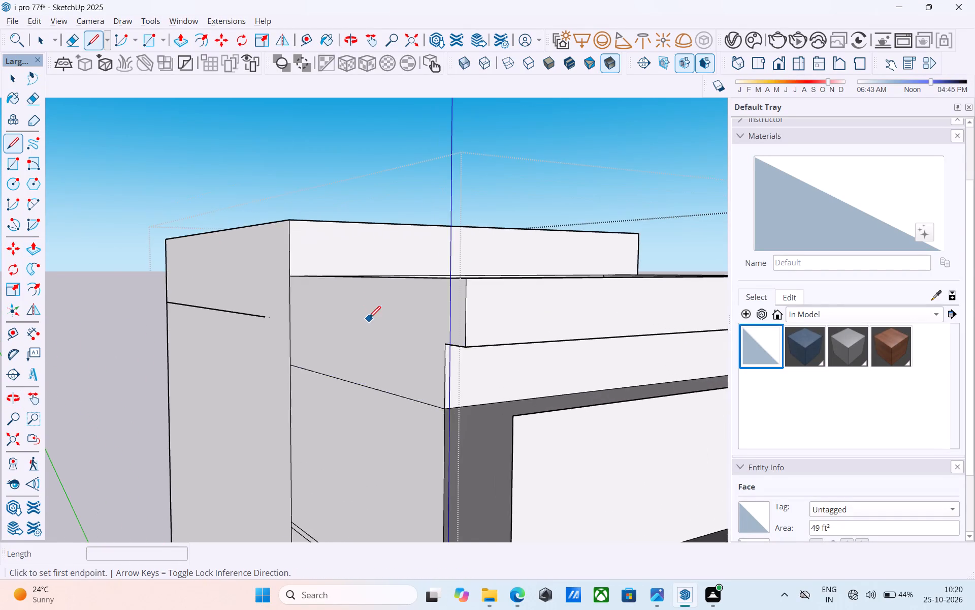
scroll(369, 319, up, 2)
click(484, 361)
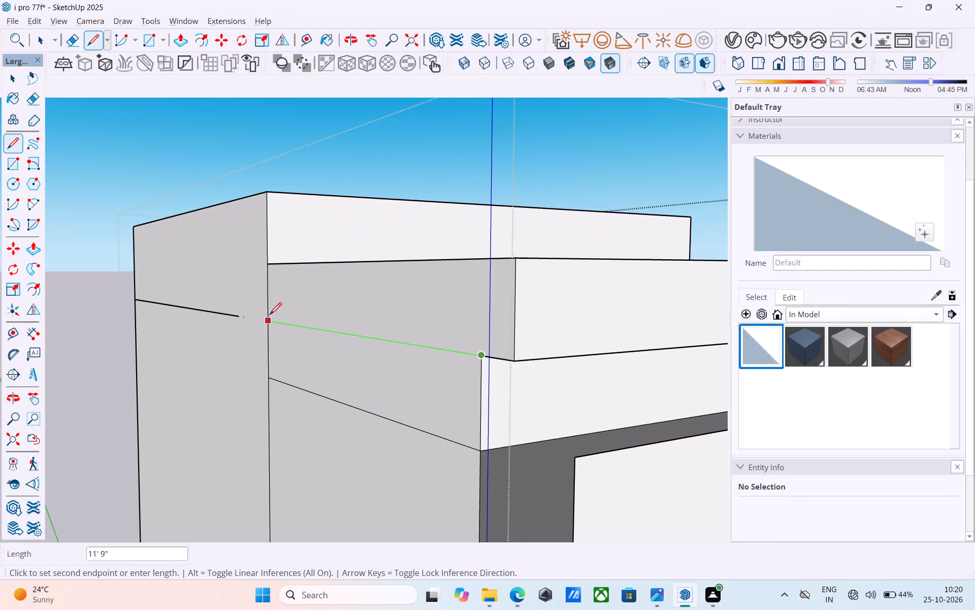
click(270, 316)
Pull the newly outlined band on that short side out by the same 1' as the others.
key(space)
click(305, 313)
key(p)
double_click(306, 313)
Push the inner face of the parapet on that short side outward, trying 2' and 1.5' before settling on 1'.
scroll(314, 310, down, 3)
middle_drag(318, 308, 114, 390)
scroll(317, 310, down, 1)
key(space)
scroll(197, 369, up, 3)
click(208, 352)
scroll(208, 350, up, 2)
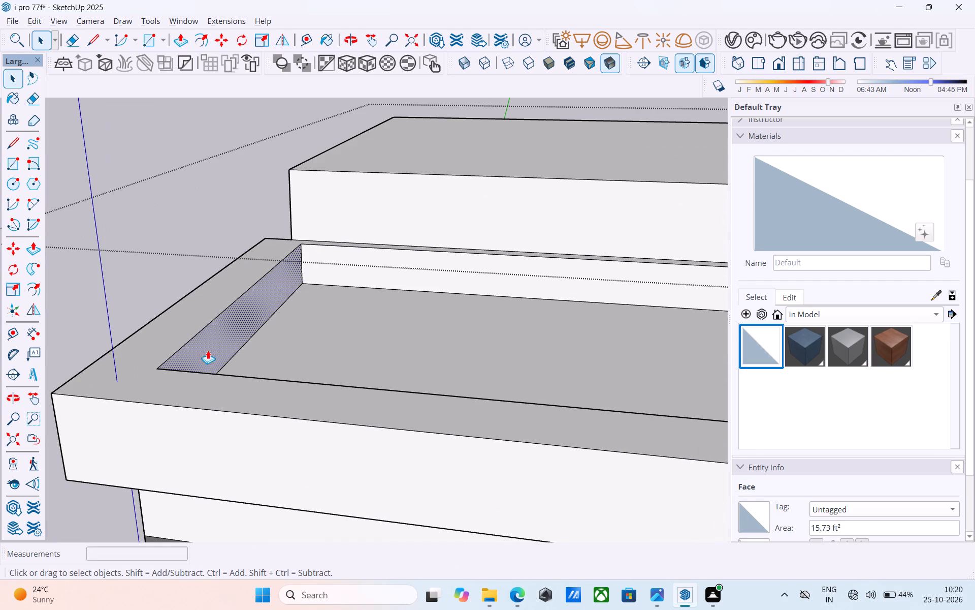
key(p)
click(208, 350)
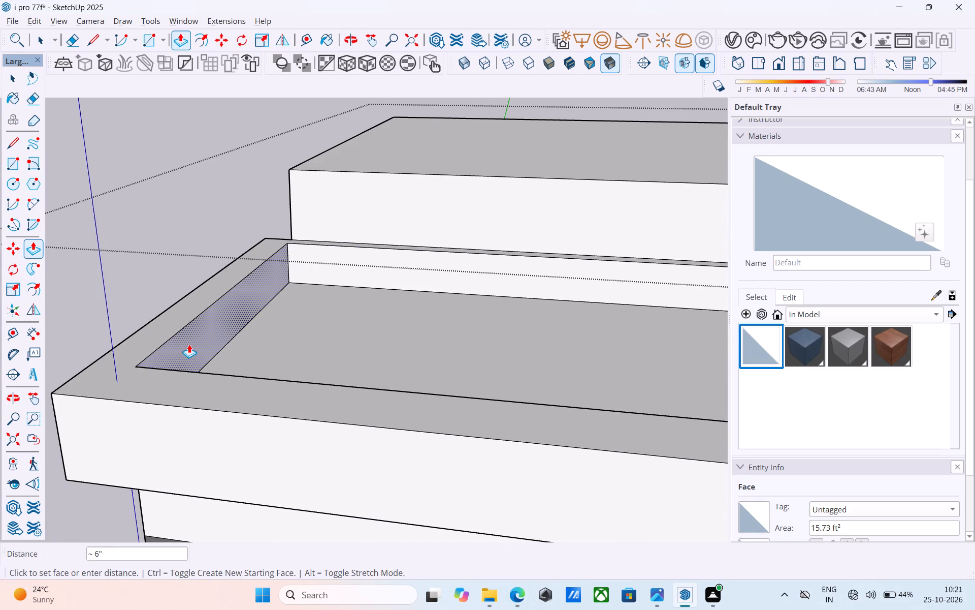
text(2')
key(Return)
text(1')
key(Return)
text(1.5')
key(Return)
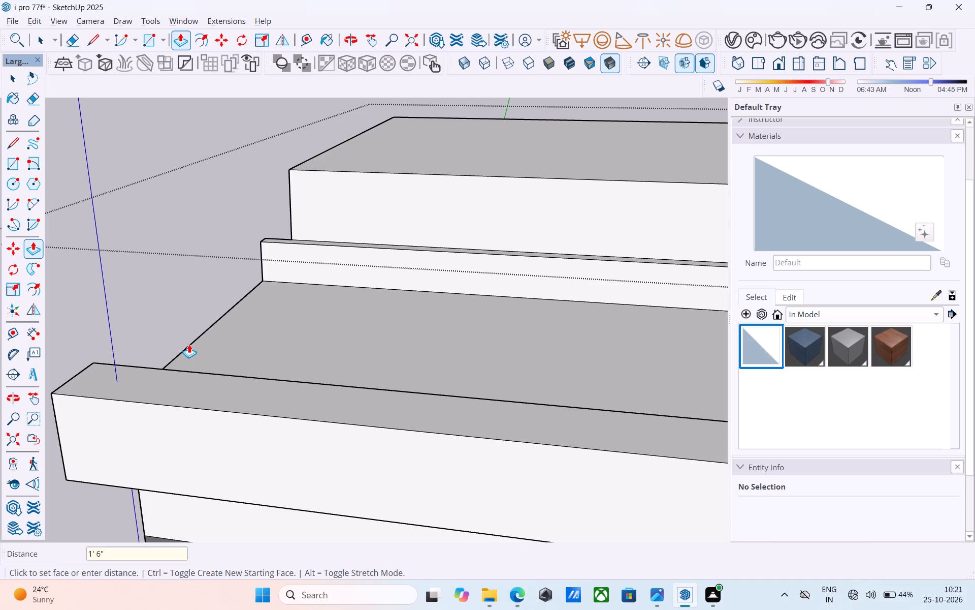
text(1')
key(Return)
key(space)
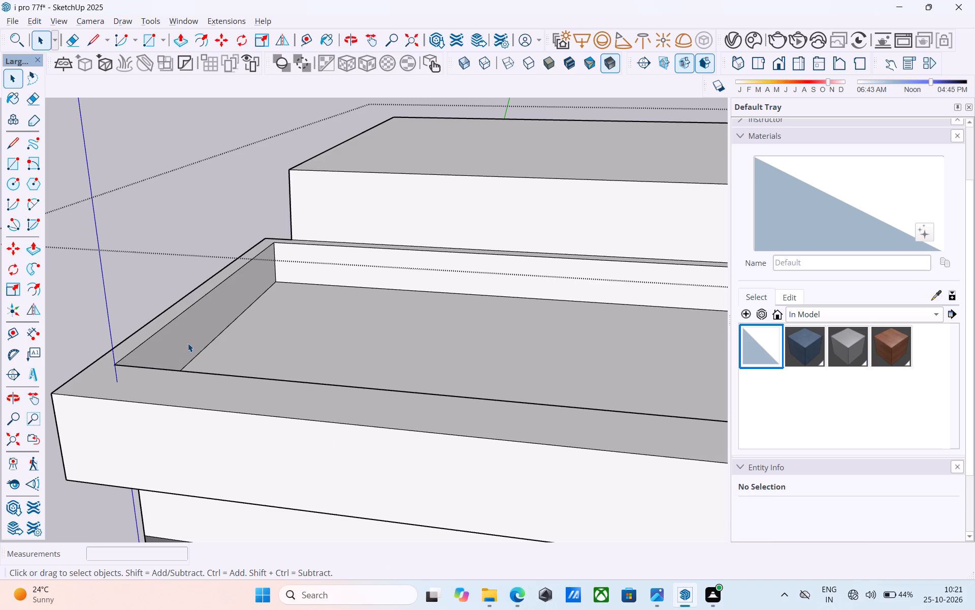
Examine the whole building and its projecting roof parapet from above, below and several sides.
scroll(166, 342, down, 4)
scroll(166, 342, up, 1)
scroll(166, 342, down, 7)
middle_drag(200, 355, 104, 325)
scroll(251, 345, down, 4)
middle_drag(259, 363, 201, 264)
scroll(206, 269, down, 3)
middle_drag(227, 306, 179, 236)
scroll(228, 241, down, 4)
middle_drag(251, 294, 241, 382)
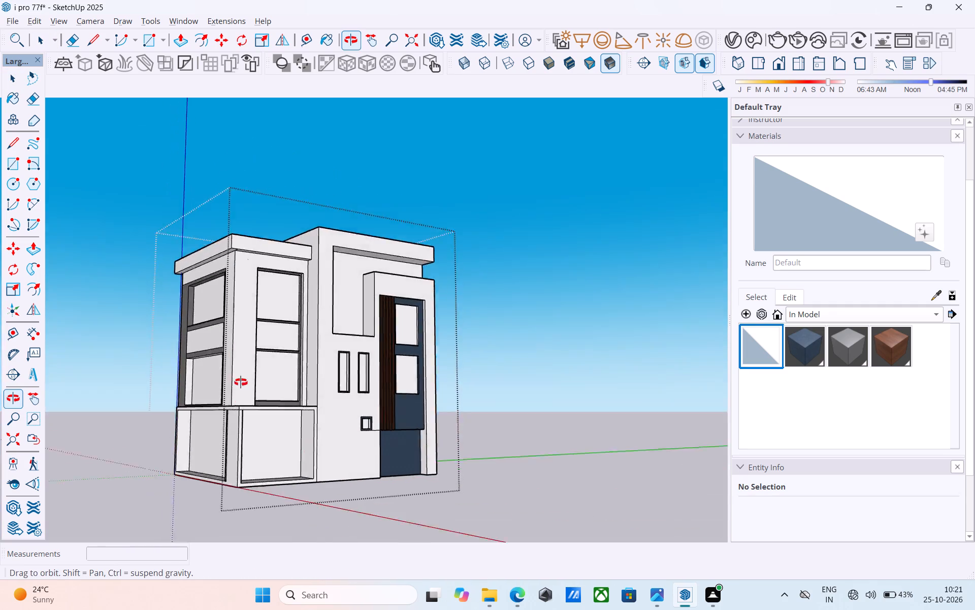
middle_drag(241, 382, 254, 449)
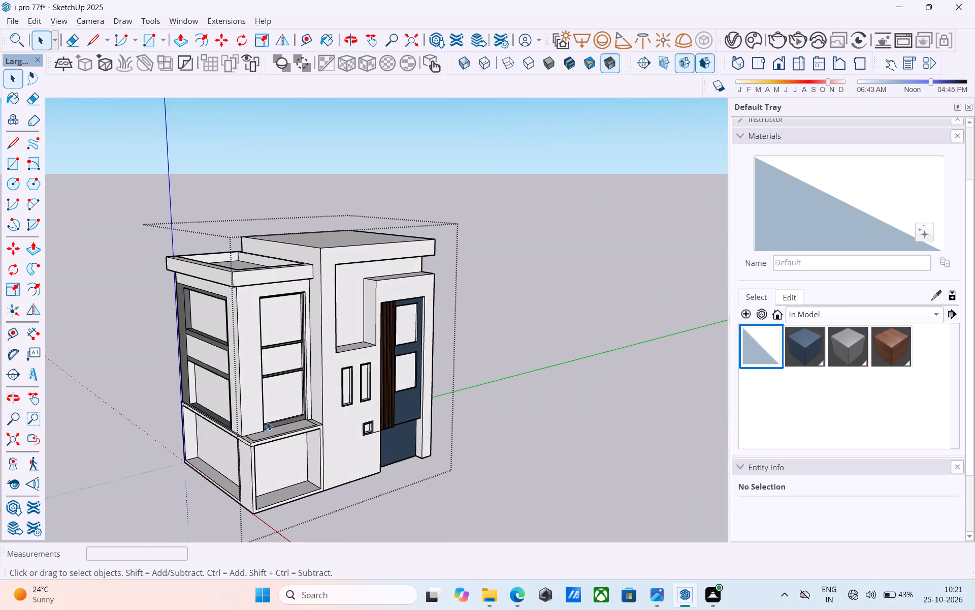
middle_drag(259, 473, 273, 379)
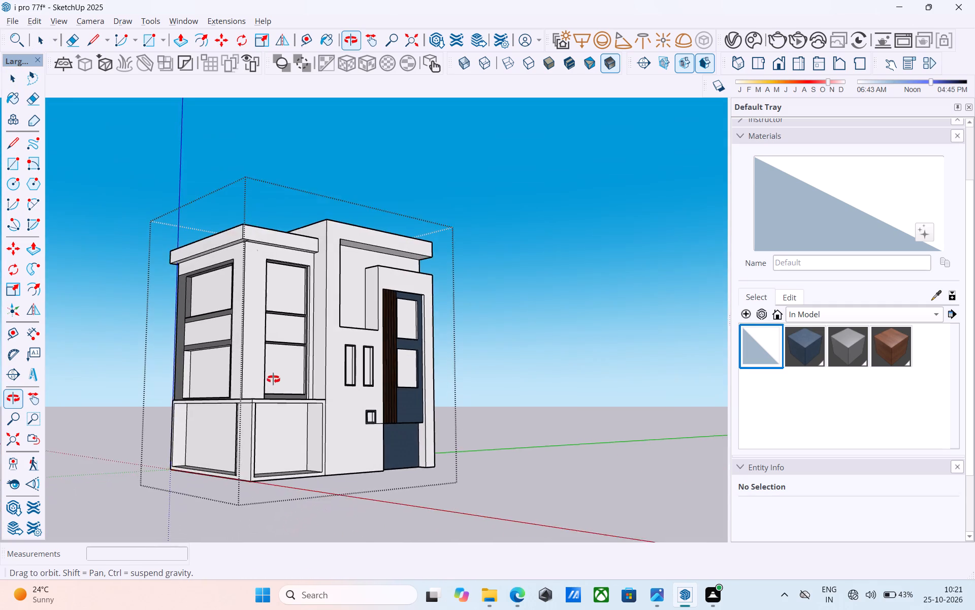
middle_drag(273, 379, 586, 315)
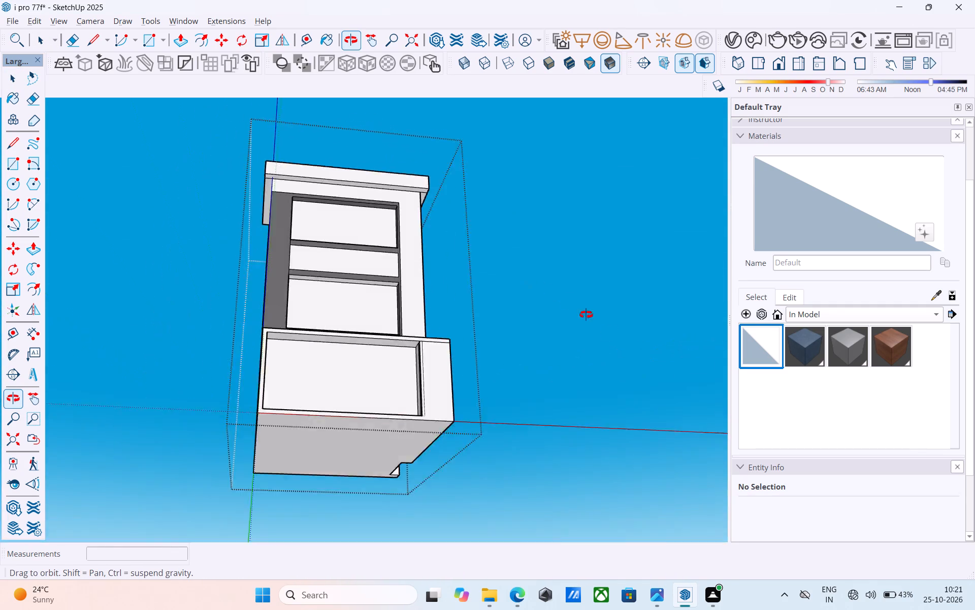
Pull the inner side face of the long ground-floor recess 18' 8" across to its opposite side to fill the recess.
middle_drag(586, 315, 731, 383)
scroll(563, 475, up, 18)
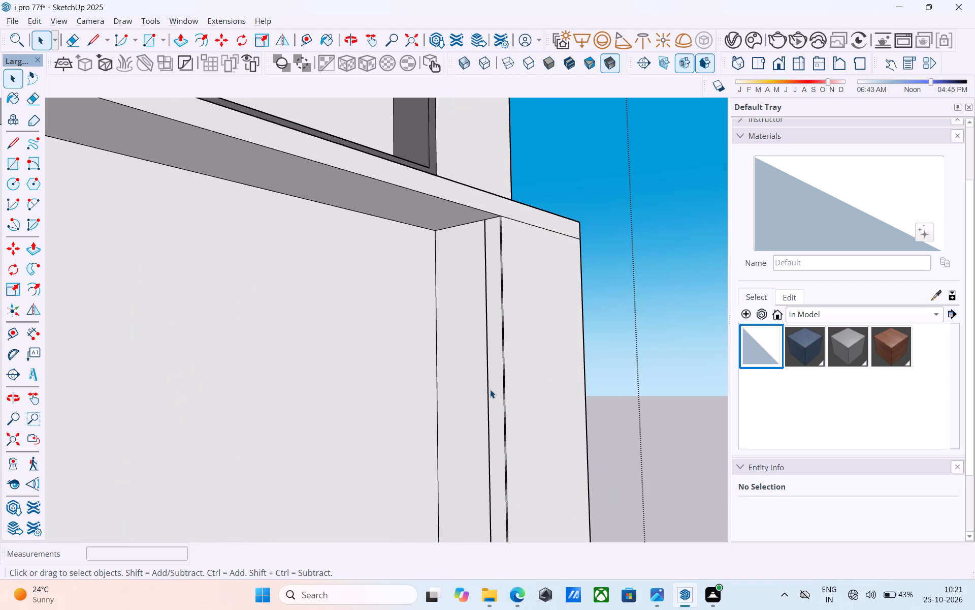
click(490, 389)
key(p)
click(490, 389)
scroll(472, 399, down, 7)
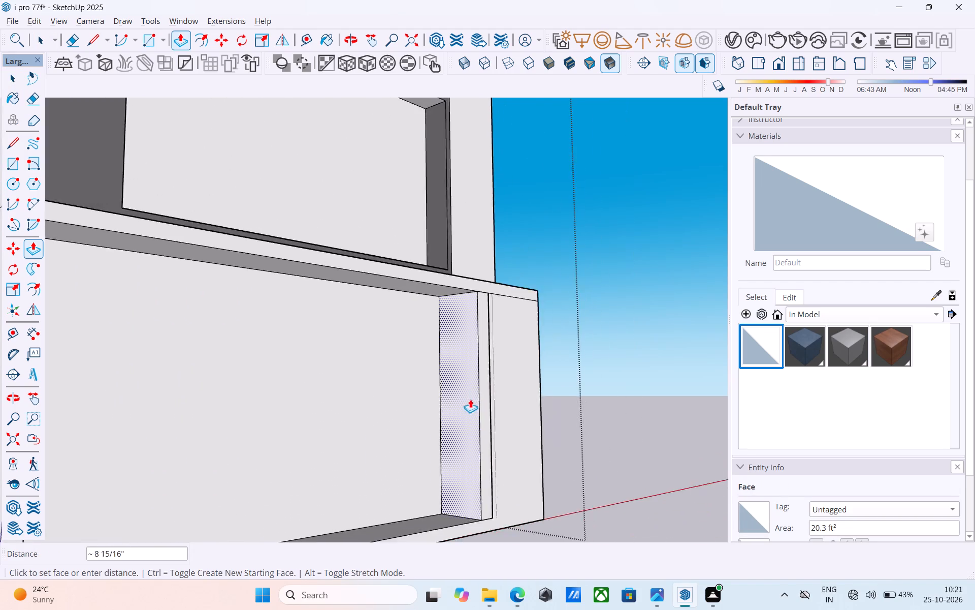
scroll(470, 399, down, 4)
middle_drag(323, 435, 230, 444)
click(159, 421)
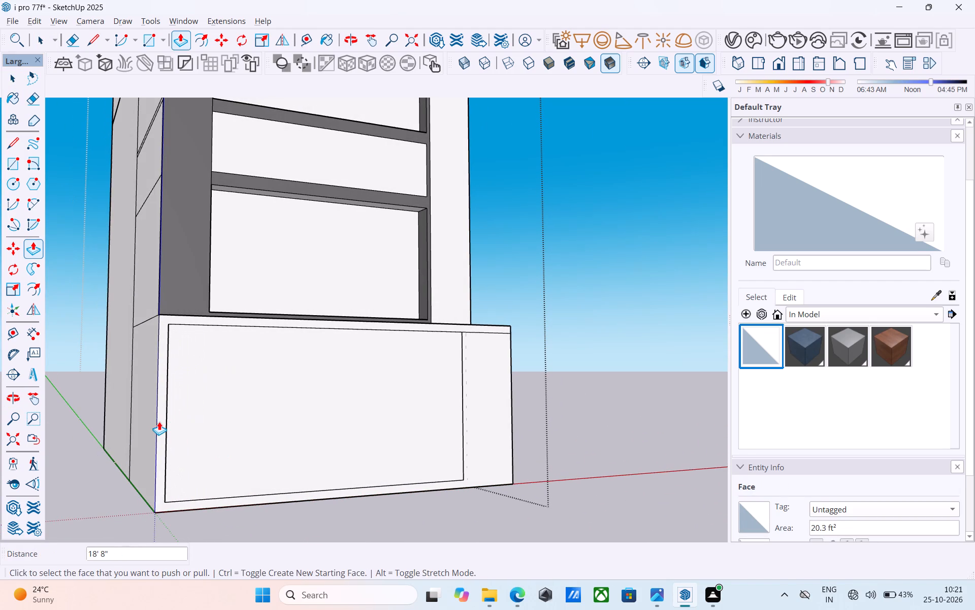
Examine the filled ground-floor wall and the overall massing of the building from the corner.
middle_drag(223, 411, 21, 424)
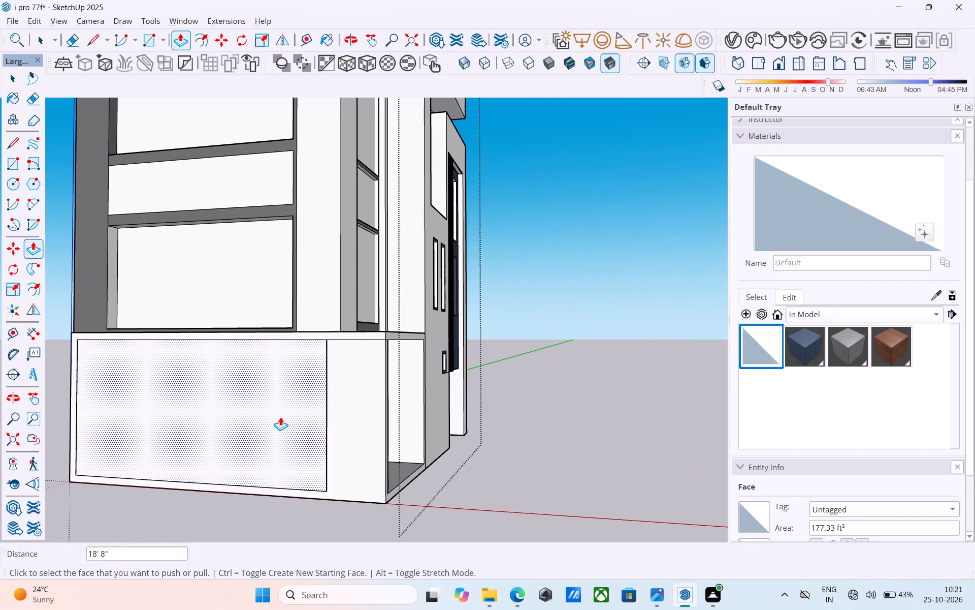
scroll(280, 417, down, 1)
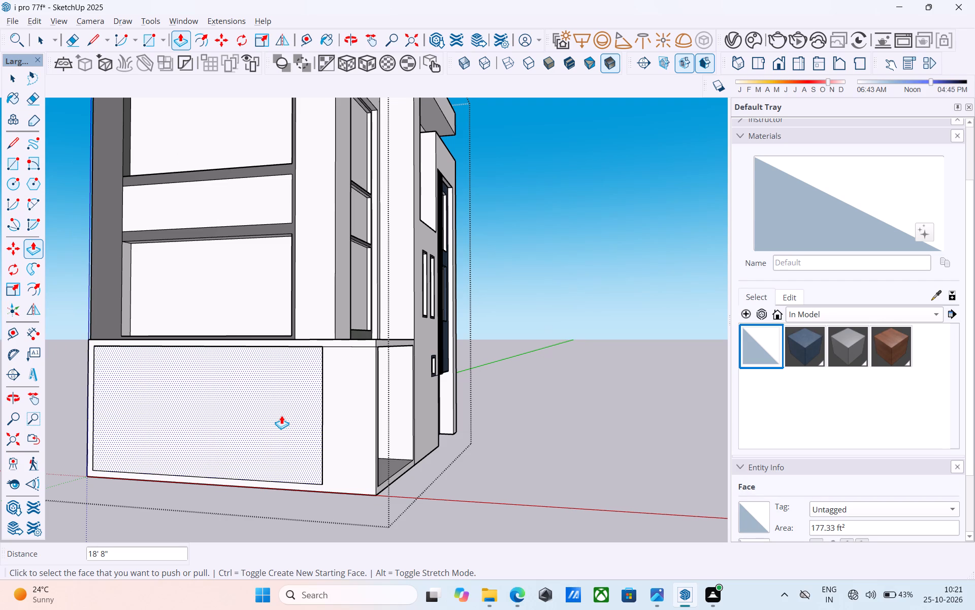
scroll(281, 415, down, 1)
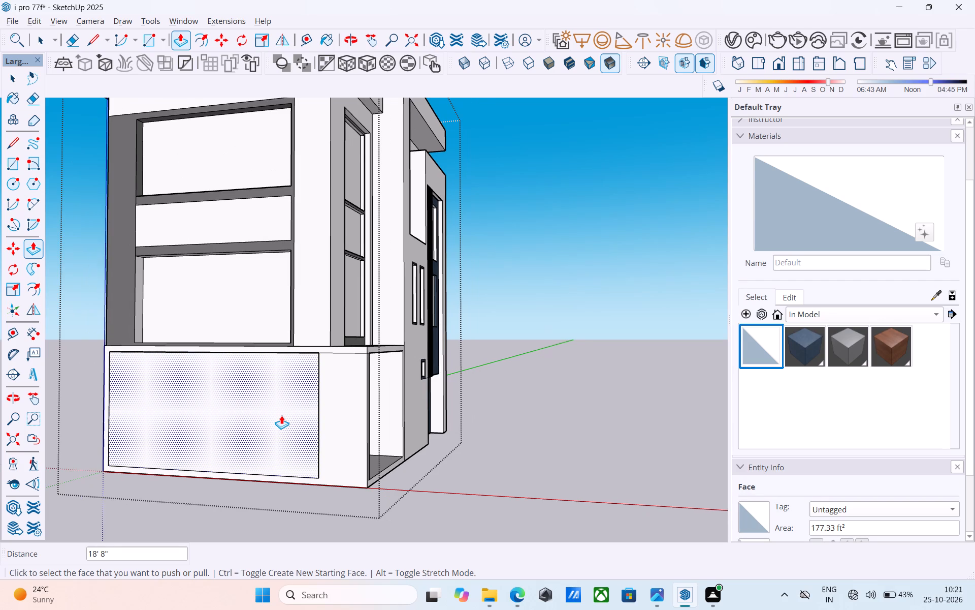
scroll(281, 415, down, 2)
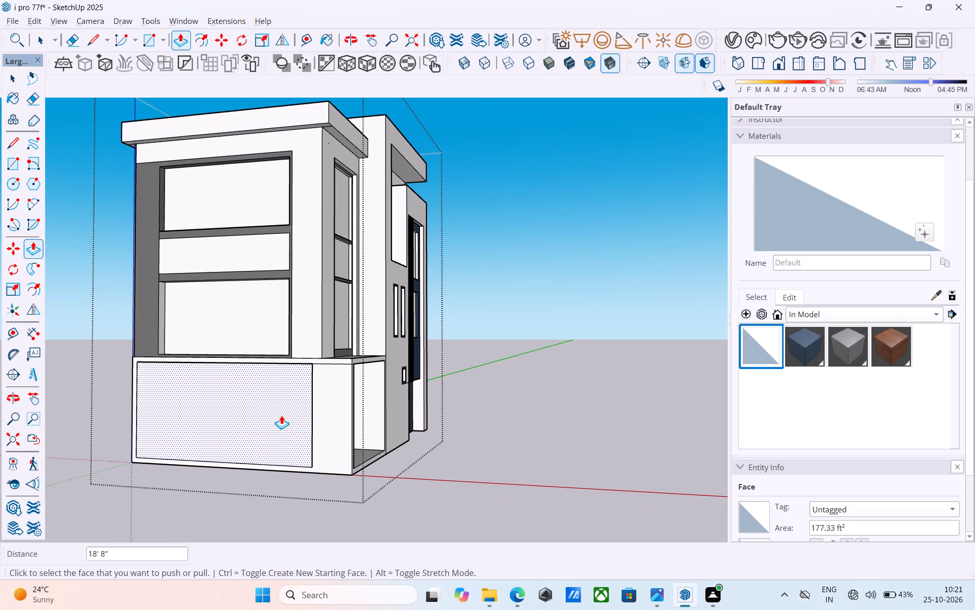
scroll(281, 416, down, 2)
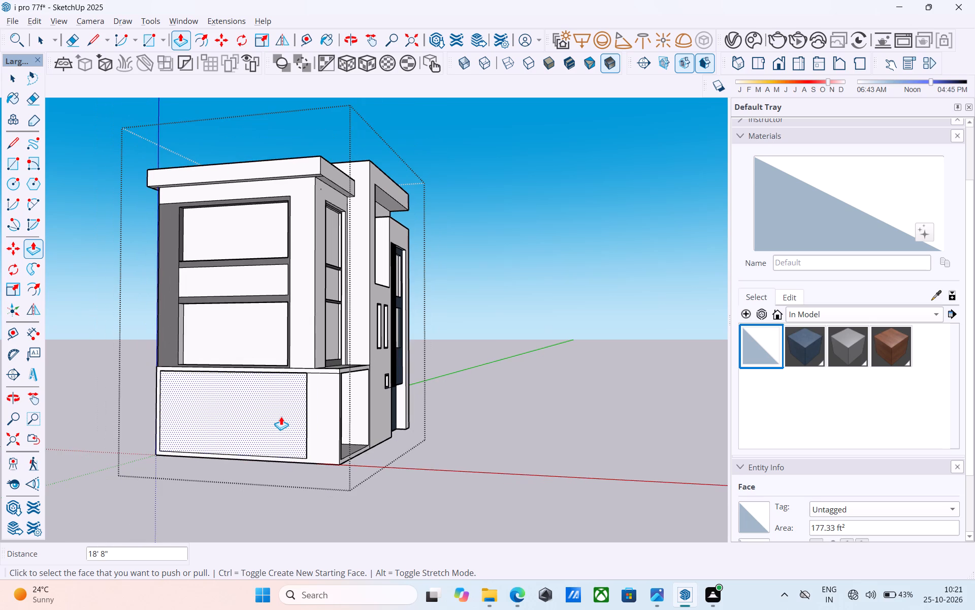
scroll(281, 416, down, 2)
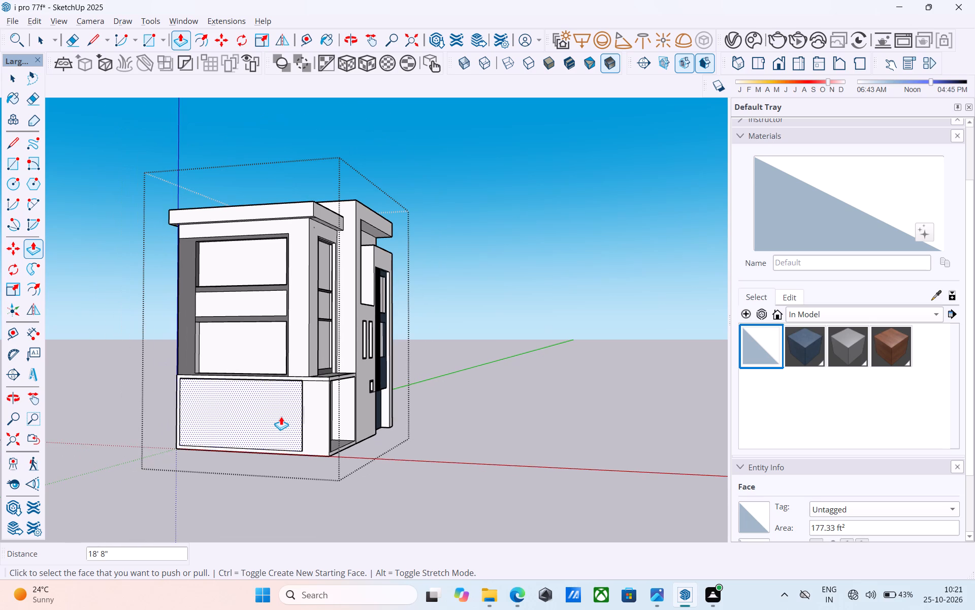
scroll(281, 416, down, 2)
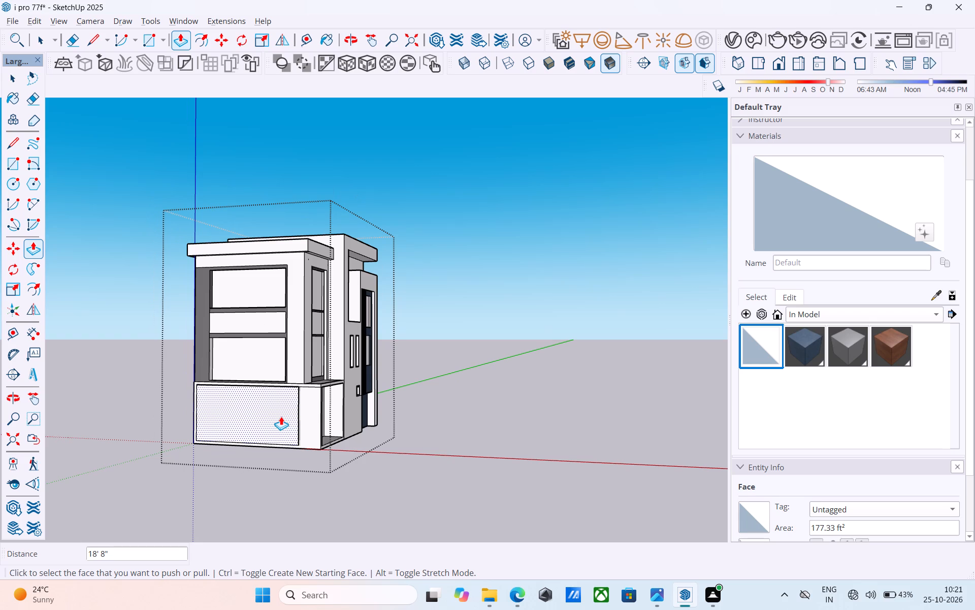
scroll(281, 416, down, 1)
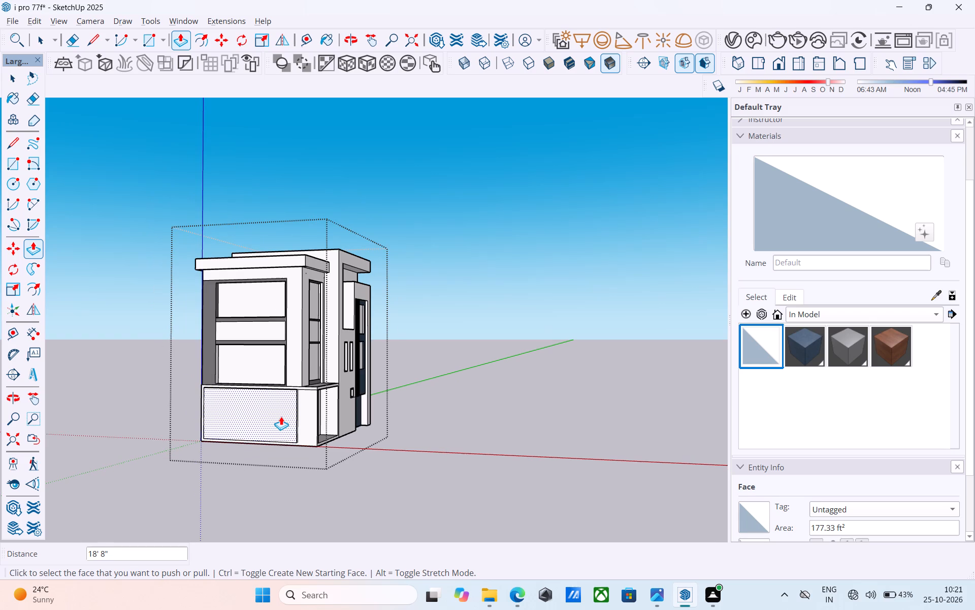
scroll(281, 416, down, 5)
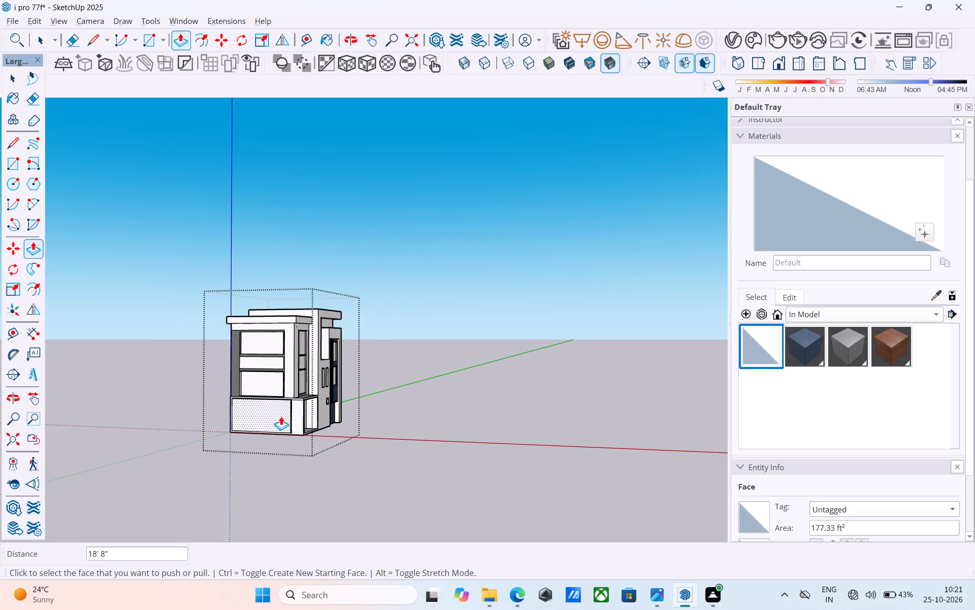
Examine the two-storey window facade, its recesses, the ledge below and the parapet above from several angles.
middle_drag(281, 416, 148, 399)
scroll(271, 371, up, 15)
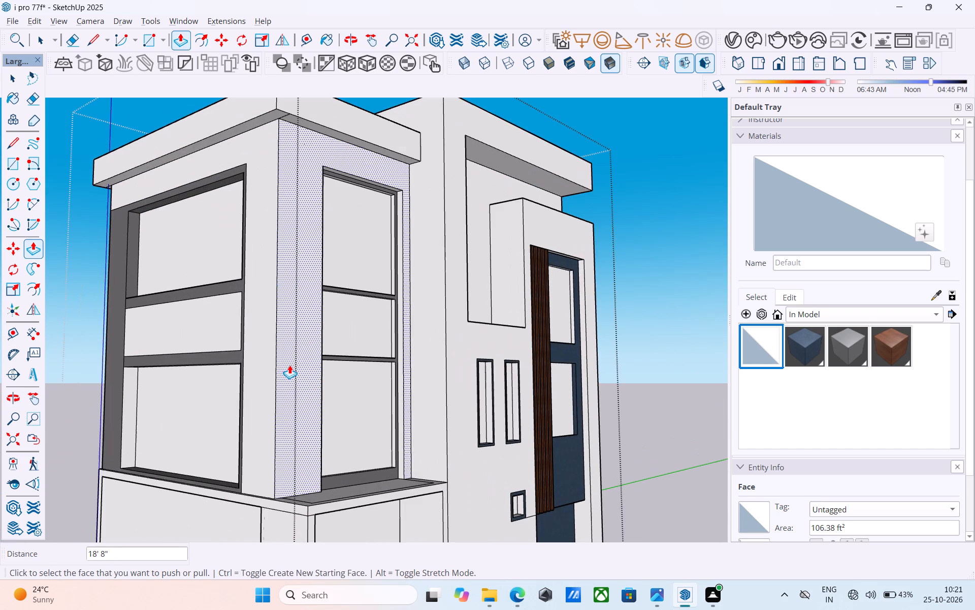
scroll(289, 365, up, 1)
middle_drag(251, 351, 406, 392)
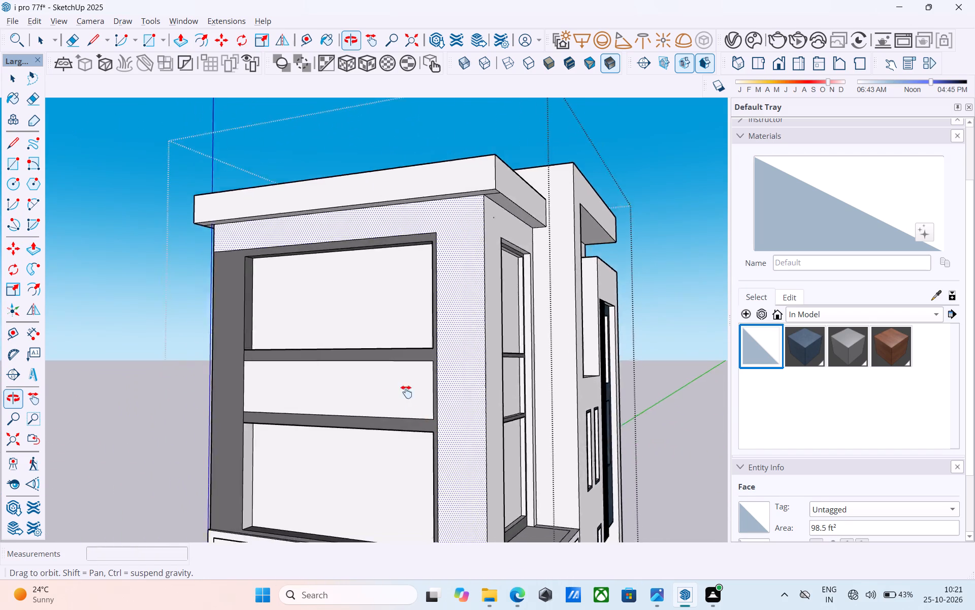
middle_drag(406, 392, 381, 240)
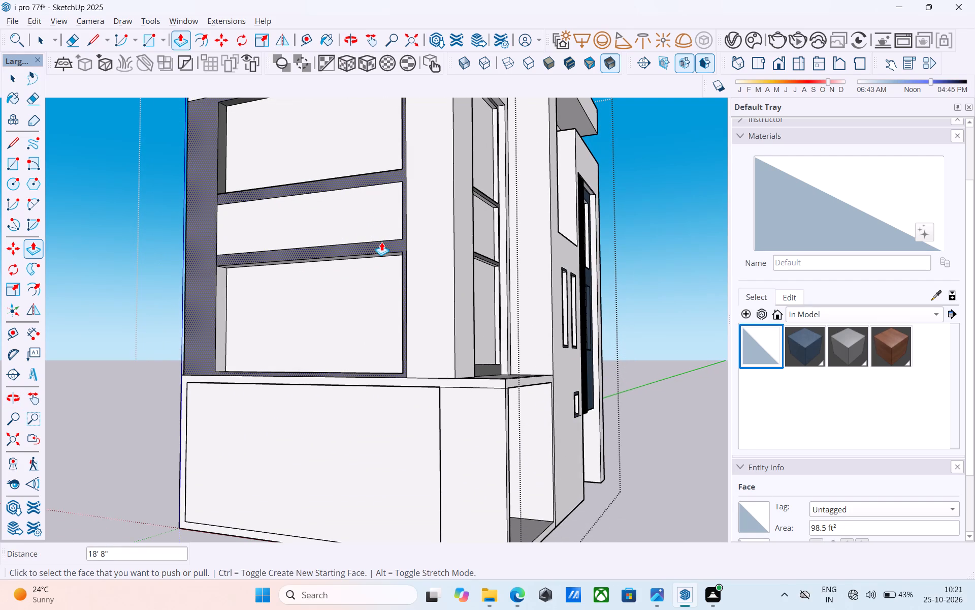
shift+middle_drag(393, 298, 404, 321)
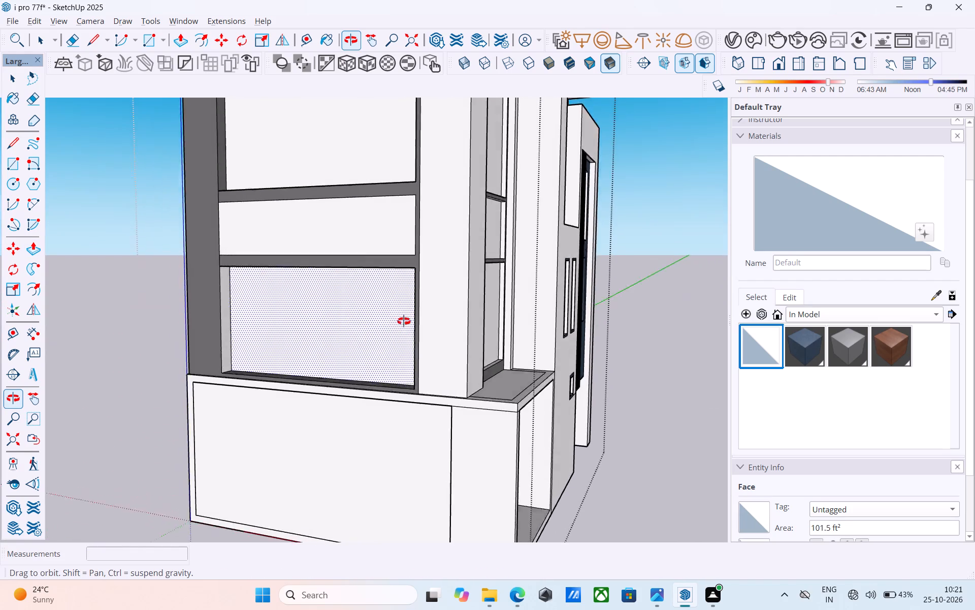
shift+middle_drag(404, 321, 402, 362)
middle_drag(402, 362, 384, 339)
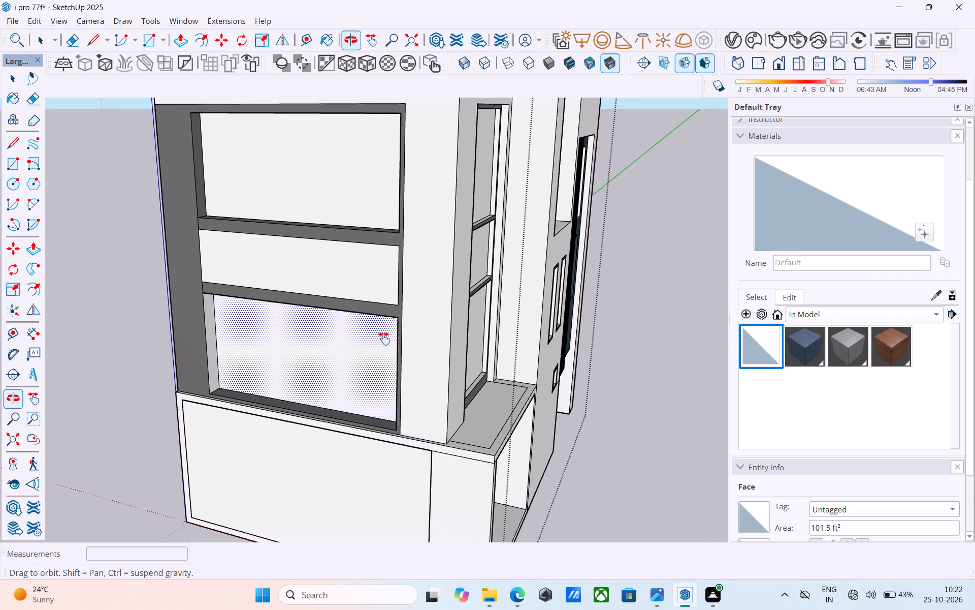
middle_drag(384, 339, 390, 398)
scroll(388, 399, down, 3)
shift+middle_drag(382, 407, 395, 412)
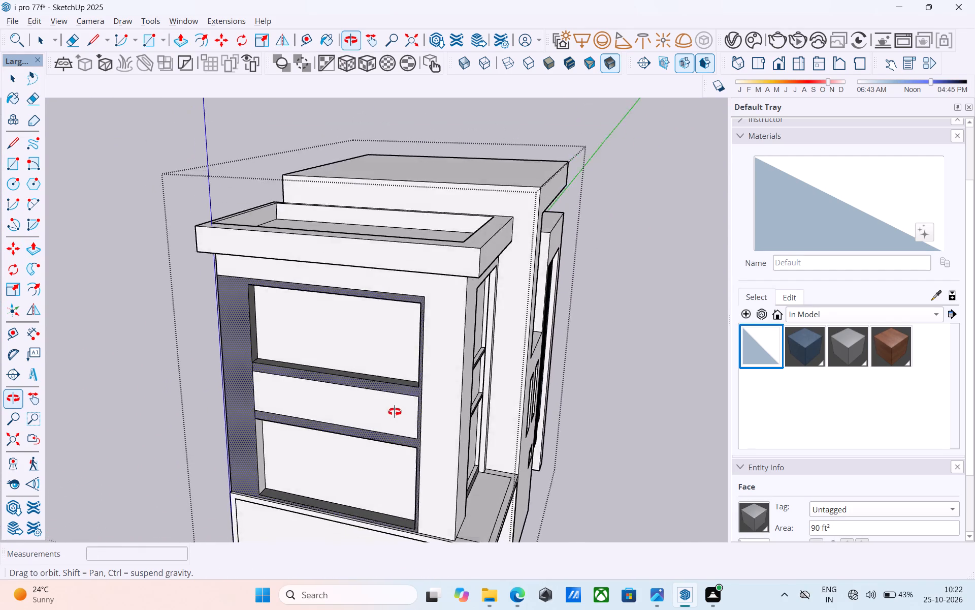
shift+middle_drag(395, 412, 404, 345)
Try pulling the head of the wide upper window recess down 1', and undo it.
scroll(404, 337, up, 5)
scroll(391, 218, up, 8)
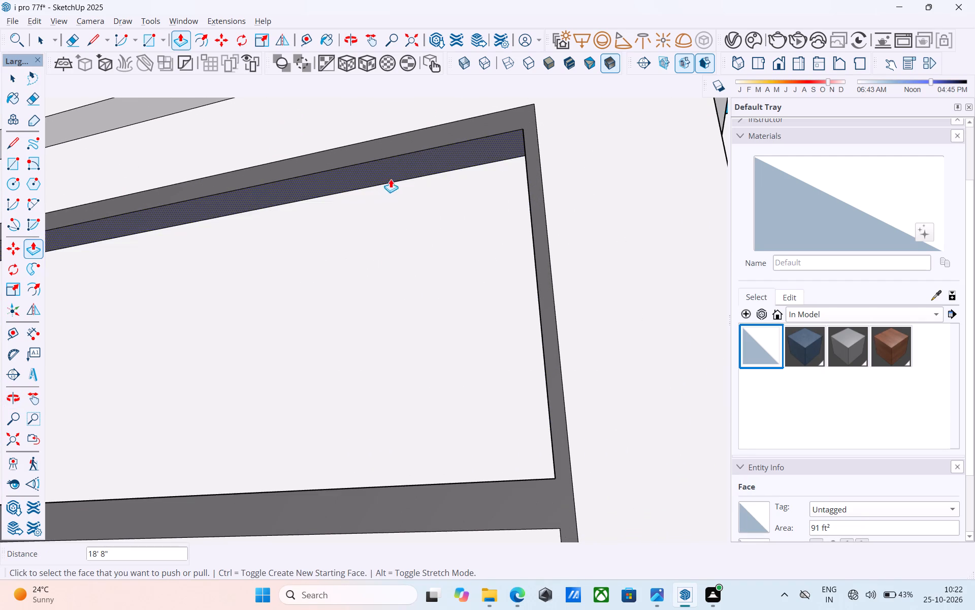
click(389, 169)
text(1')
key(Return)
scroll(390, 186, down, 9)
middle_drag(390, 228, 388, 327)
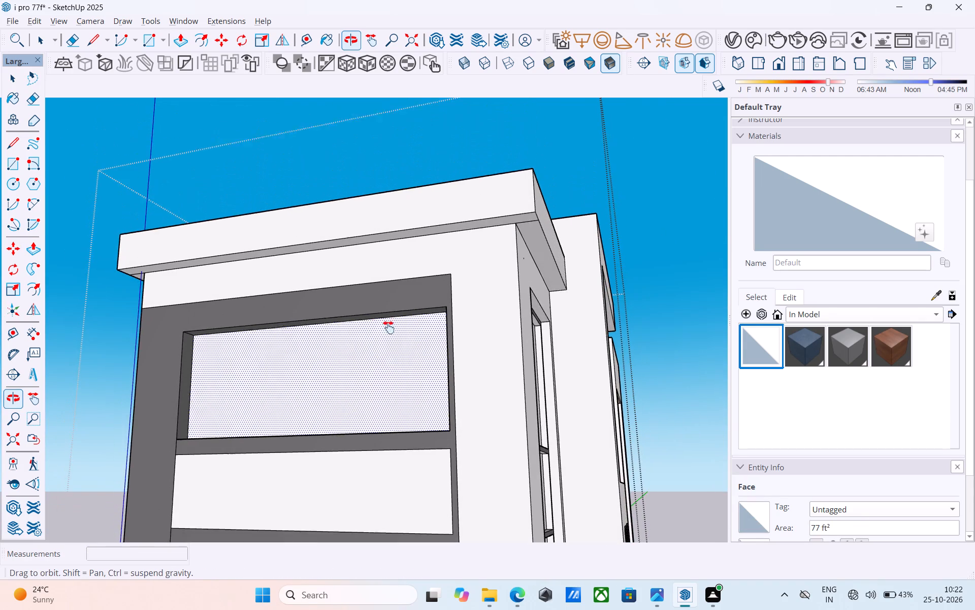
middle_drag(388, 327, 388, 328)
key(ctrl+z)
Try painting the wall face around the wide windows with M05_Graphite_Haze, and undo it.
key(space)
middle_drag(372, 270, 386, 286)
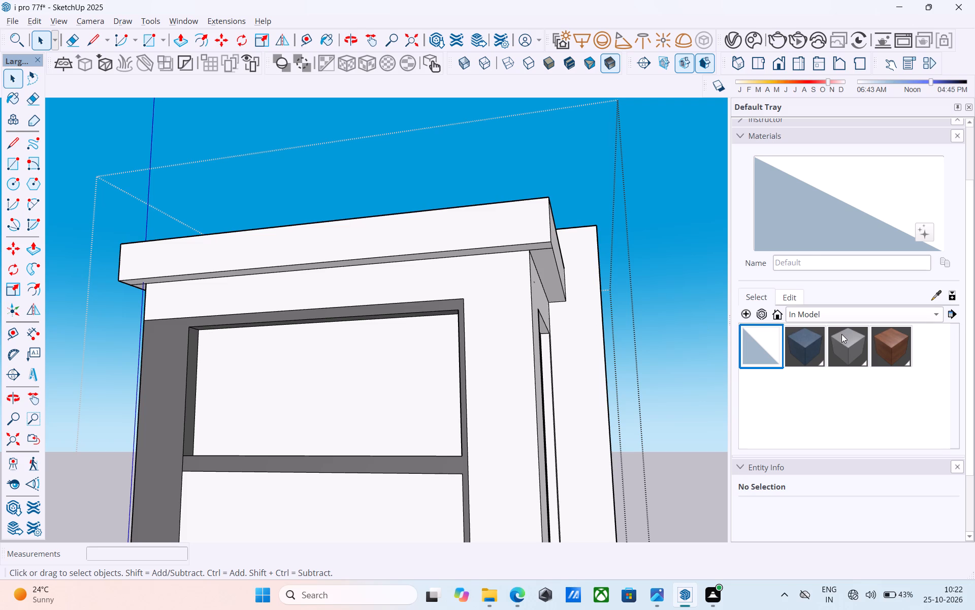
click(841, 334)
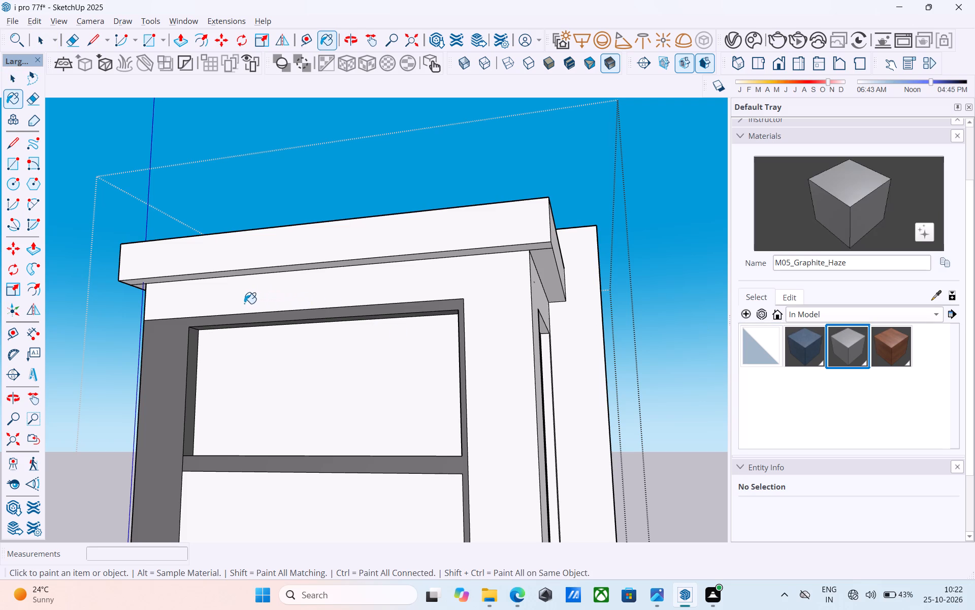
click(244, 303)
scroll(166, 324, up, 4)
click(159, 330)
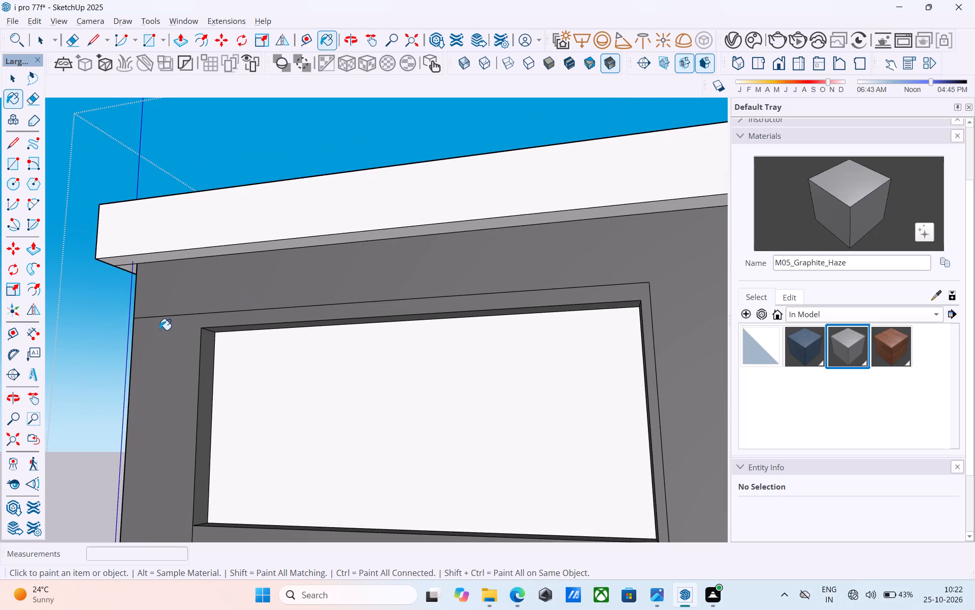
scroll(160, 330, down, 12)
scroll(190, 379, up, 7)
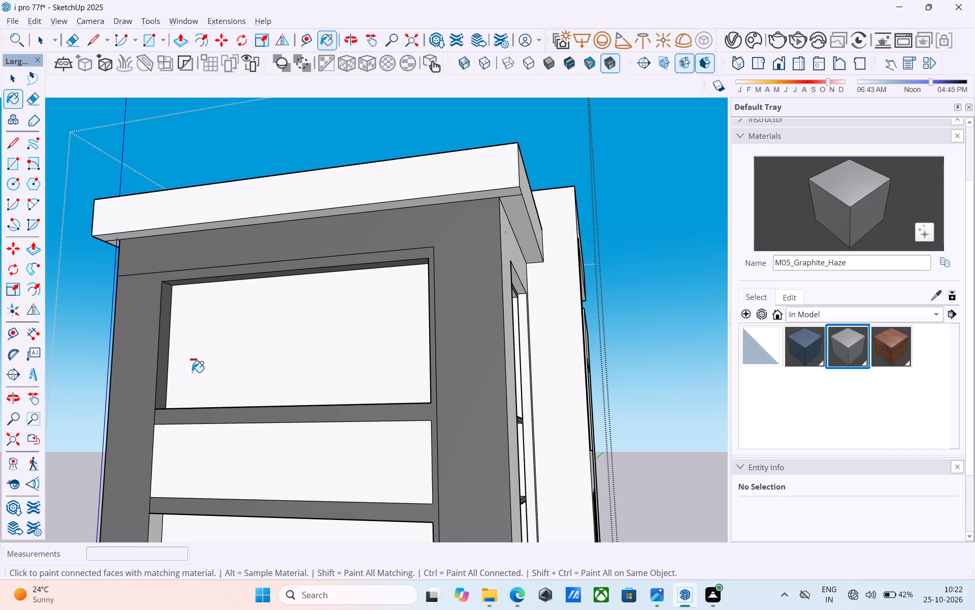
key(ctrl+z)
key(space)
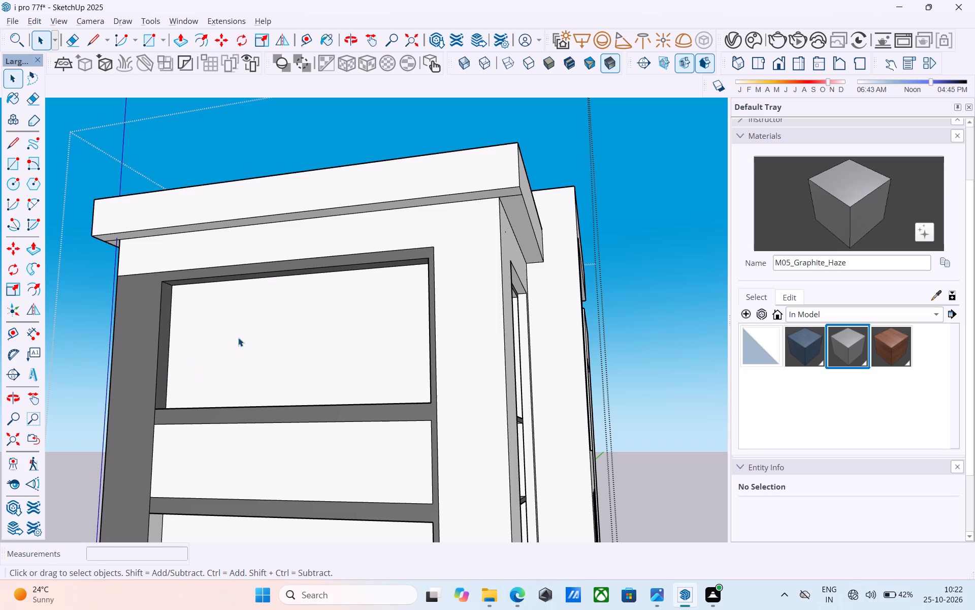
Draw lines from the wide window recess's top corner to the building corner and on to the side window, separating a band under the parapet.
key(l)
click(431, 251)
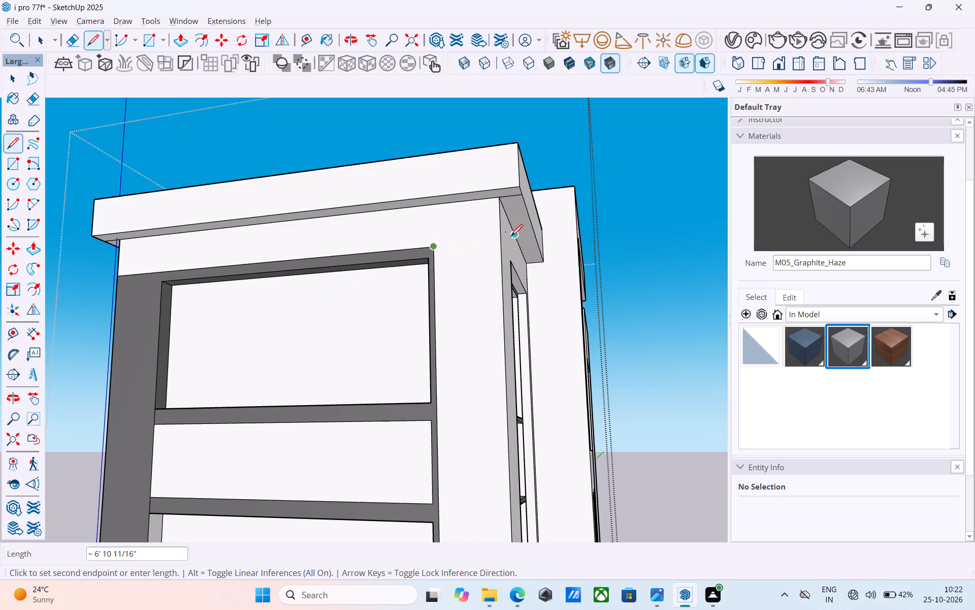
click(505, 242)
middle_drag(505, 242, 409, 265)
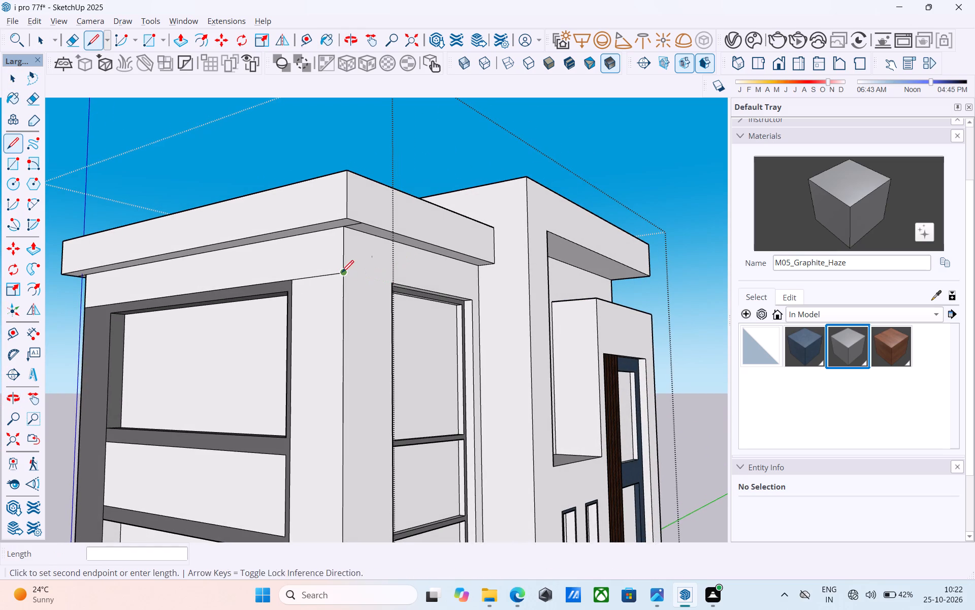
click(342, 273)
click(396, 279)
key(space)
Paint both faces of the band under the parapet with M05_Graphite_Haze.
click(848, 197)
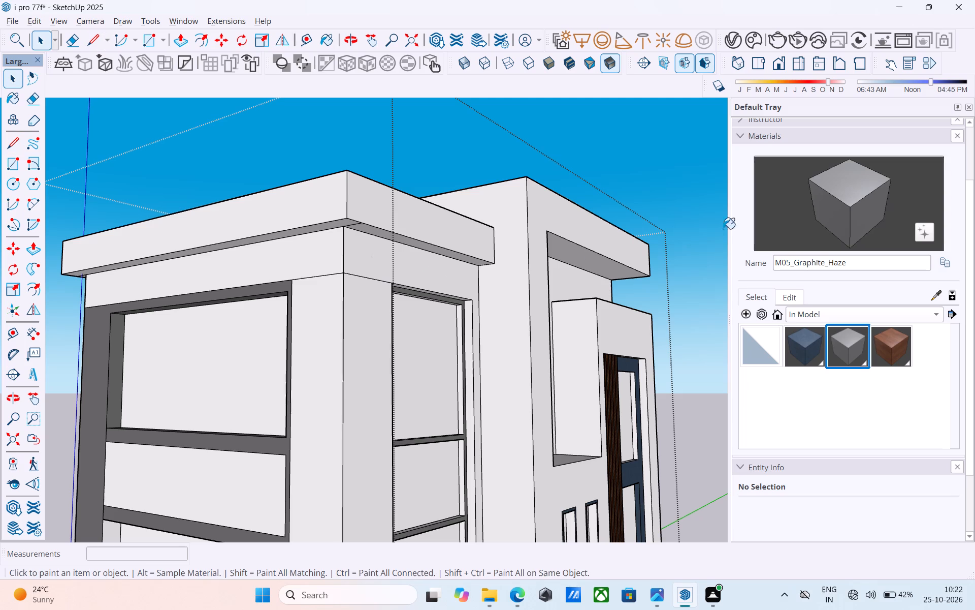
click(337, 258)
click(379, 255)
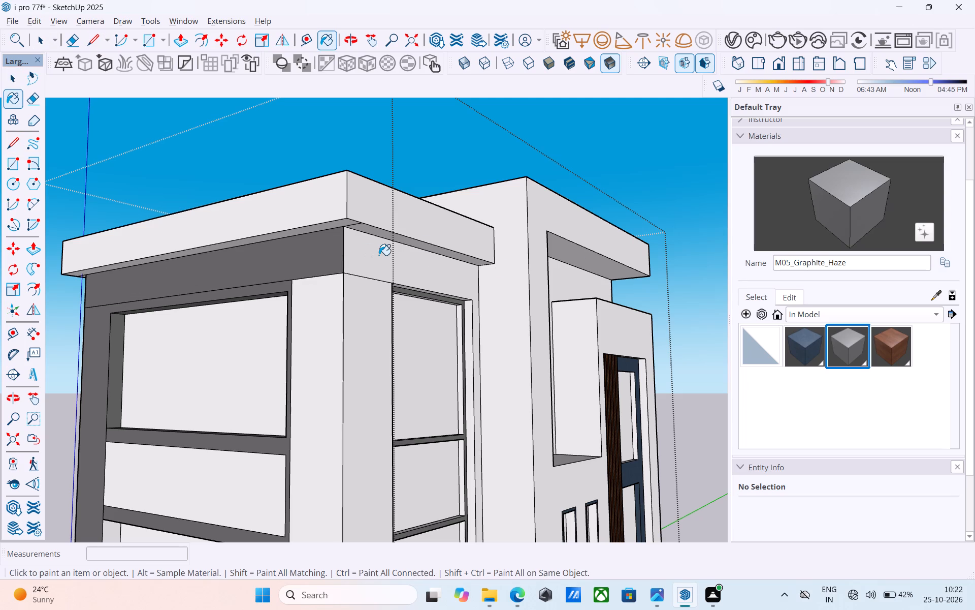
Paint both faces of the band under the parapet with Wood_Planks_01_1K from the Wood collection.
click(797, 313)
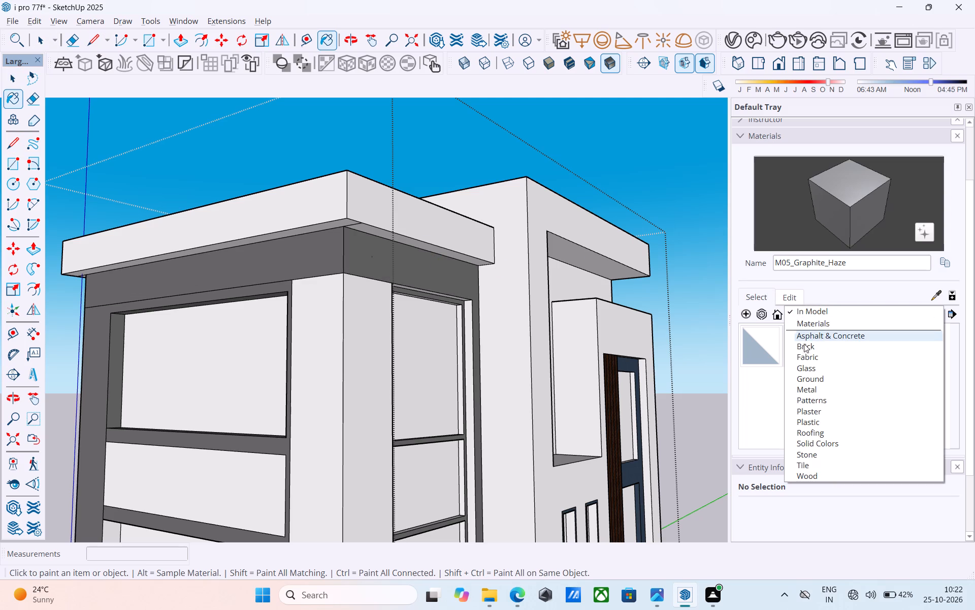
click(806, 473)
click(767, 382)
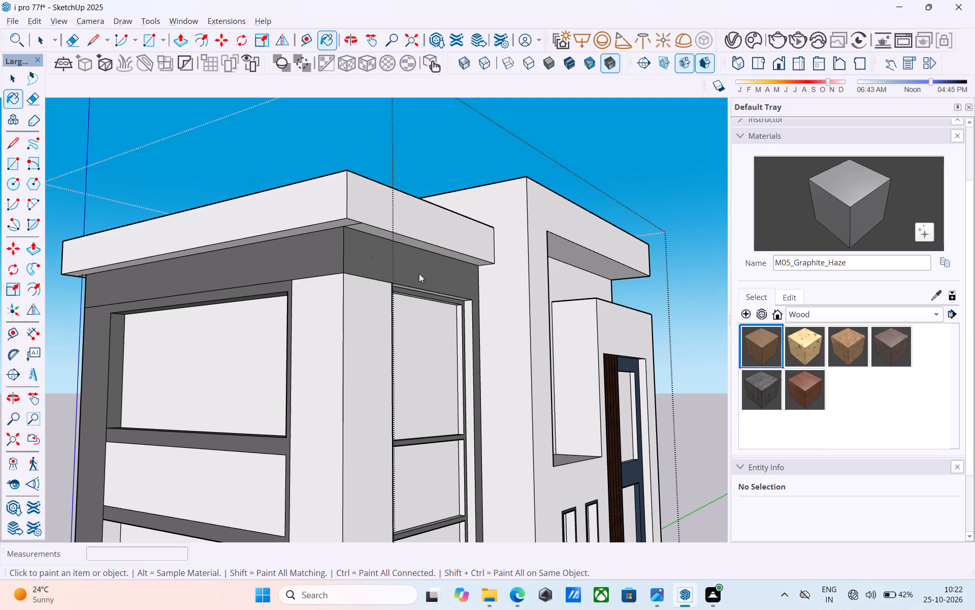
click(359, 257)
click(301, 254)
Paint the frame face surrounding the wide windows with the same Wood_Planks_01_1K material.
scroll(301, 270, down, 6)
scroll(244, 338, up, 5)
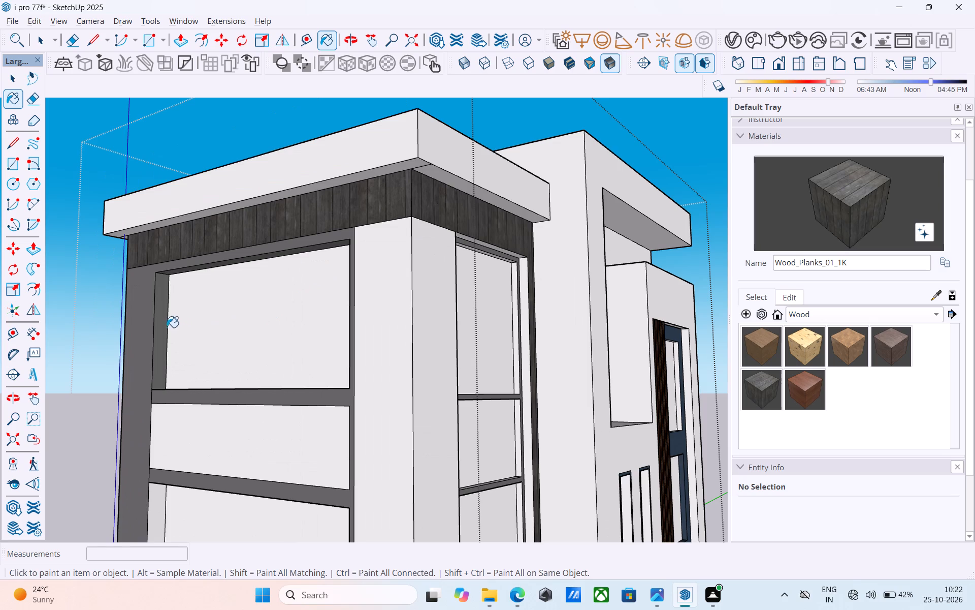
scroll(281, 245, down, 5)
middle_drag(263, 286, 242, 285)
scroll(213, 295, up, 5)
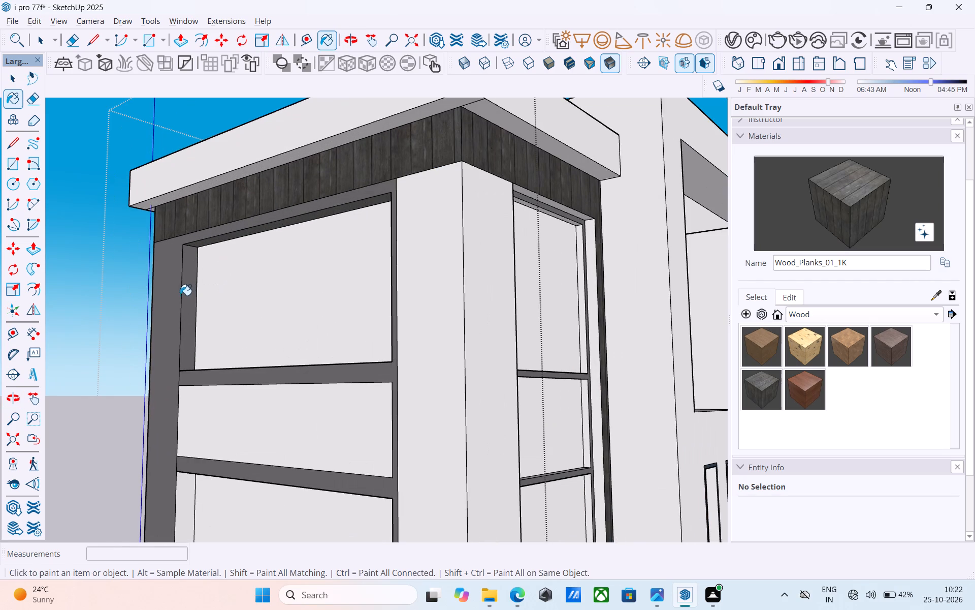
click(179, 296)
Paint the panel between the upper and lower wide windows with Wood_Planks_01_1K.
scroll(197, 288, down, 7)
middle_drag(236, 296, 238, 319)
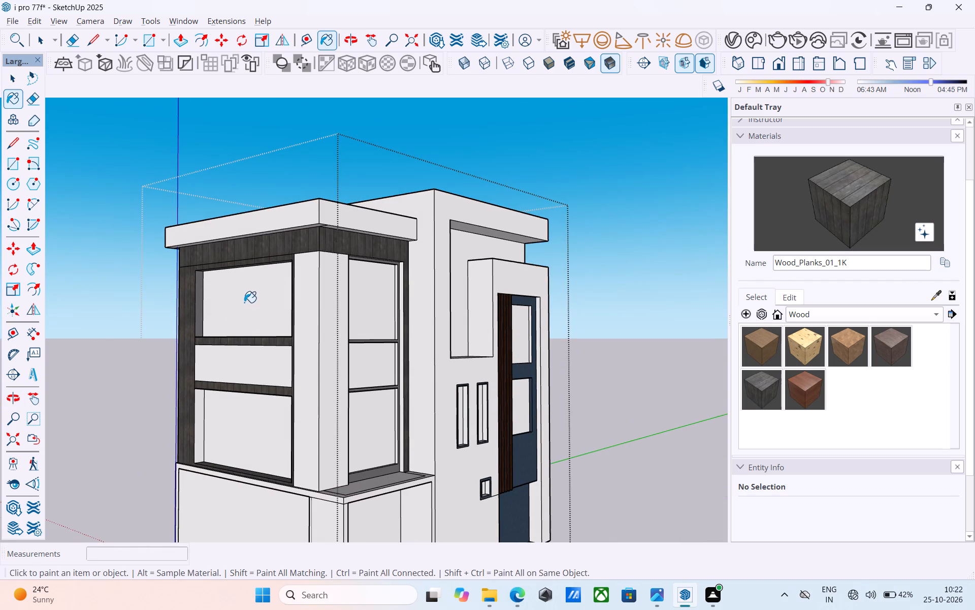
middle_drag(244, 302, 360, 296)
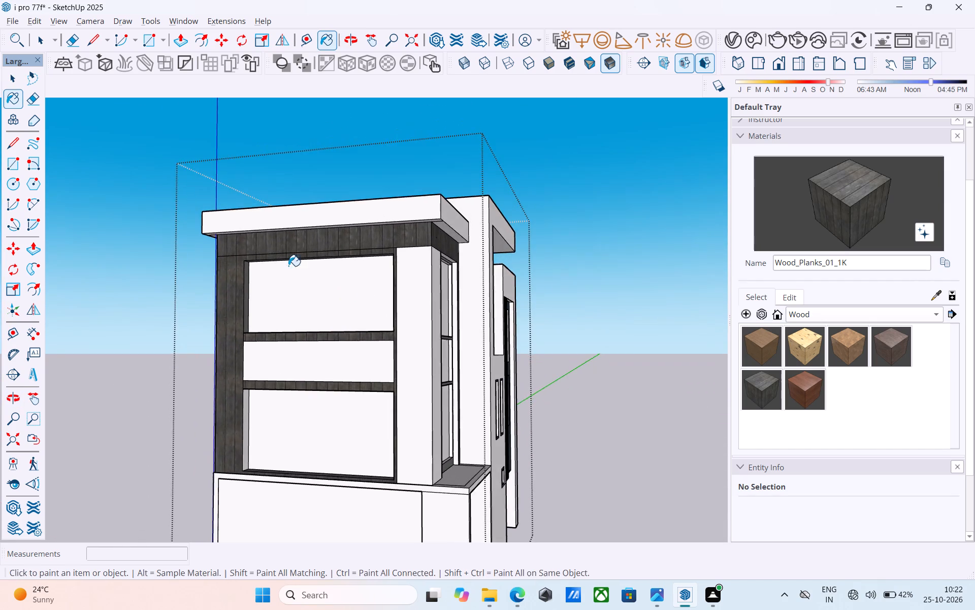
scroll(266, 262, up, 5)
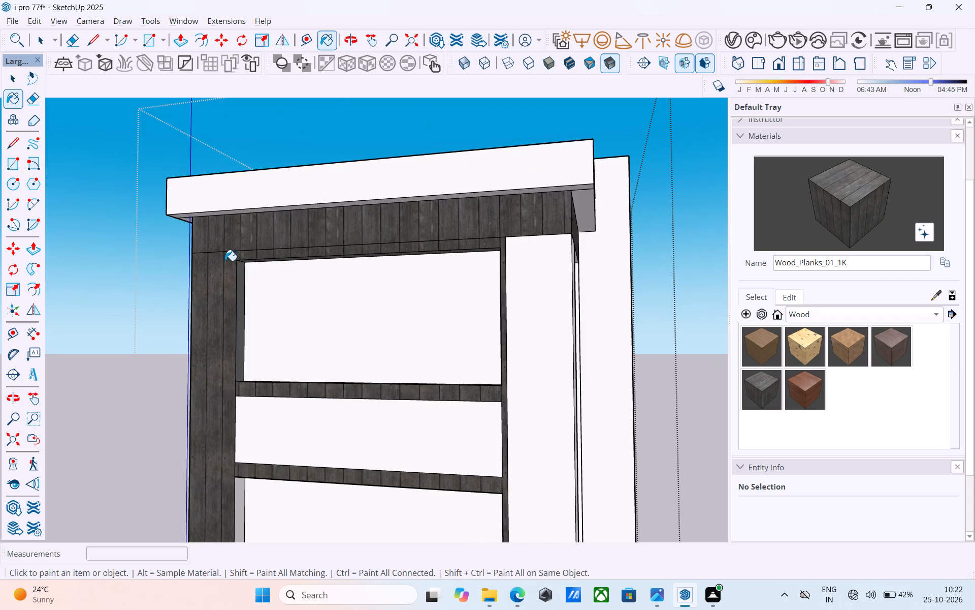
scroll(219, 266, up, 1)
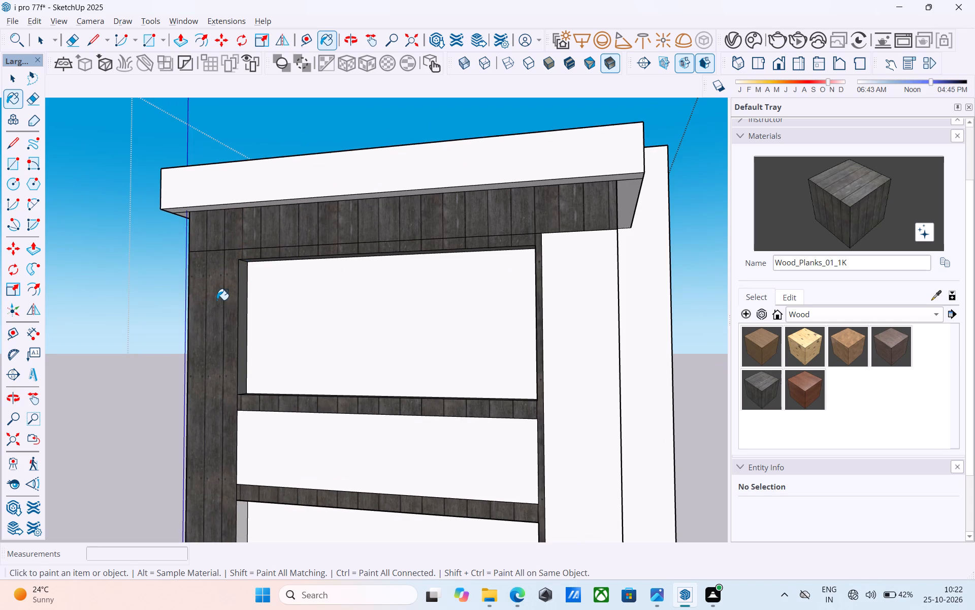
middle_drag(217, 300, 212, 297)
scroll(217, 284, down, 3)
middle_drag(217, 284, 277, 302)
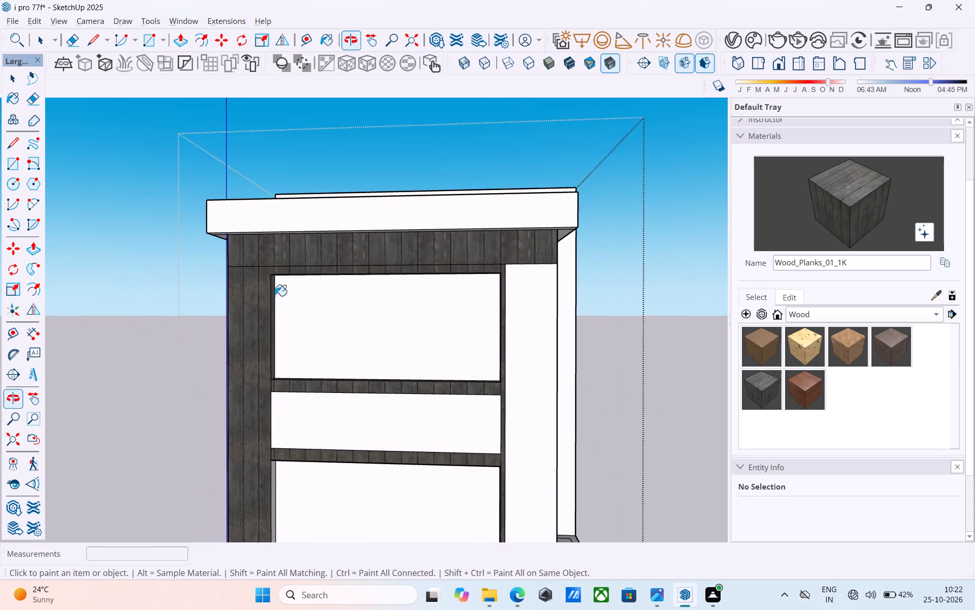
scroll(271, 253, down, 5)
middle_click(271, 304)
scroll(294, 330, up, 5)
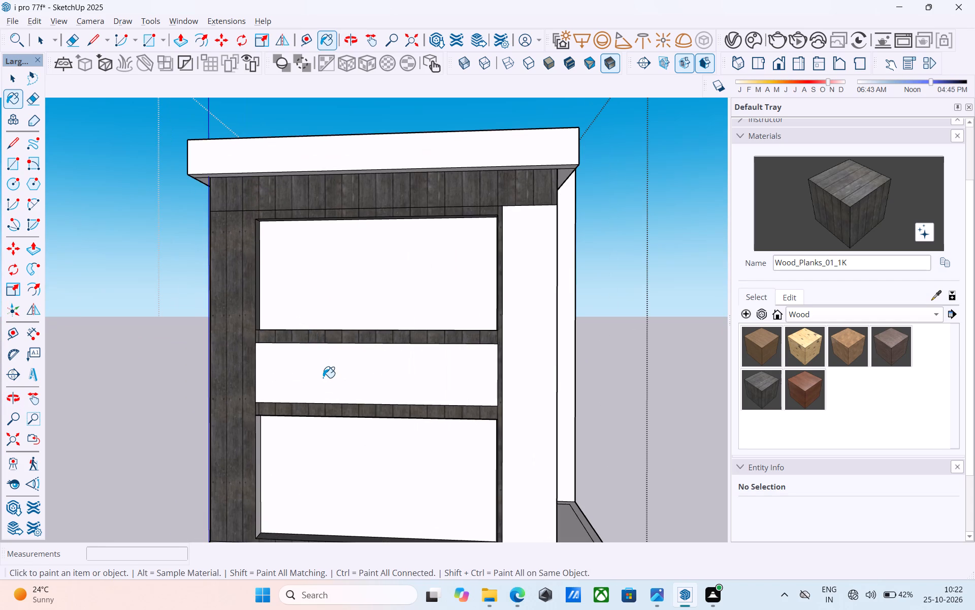
click(323, 379)
Push the underside of the crossbar above the lower wide window up 9" to the edge of the wood panel.
middle_drag(321, 378, 257, 315)
scroll(260, 315, up, 4)
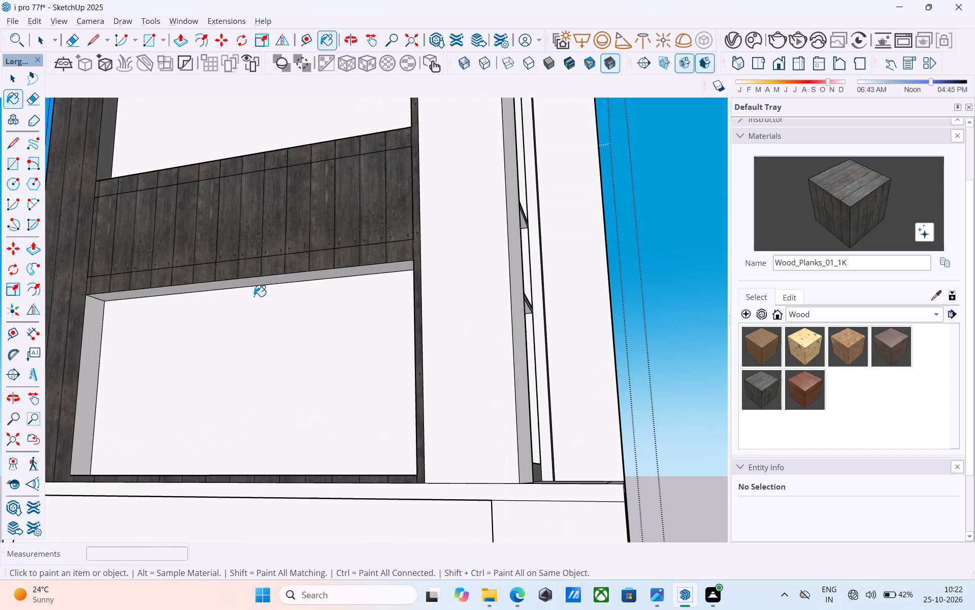
middle_drag(254, 296, 293, 328)
key(space)
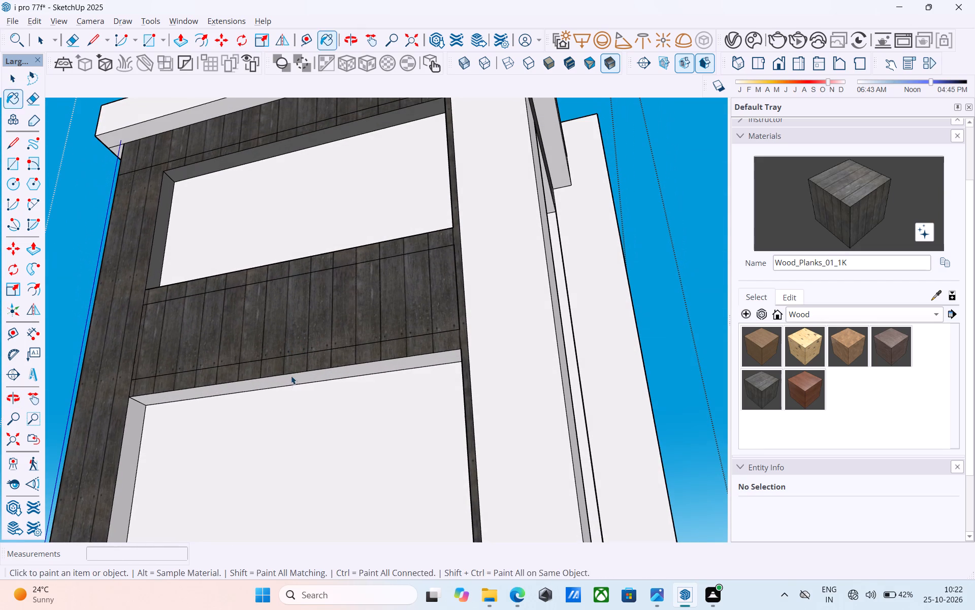
click(295, 381)
key(p)
click(296, 380)
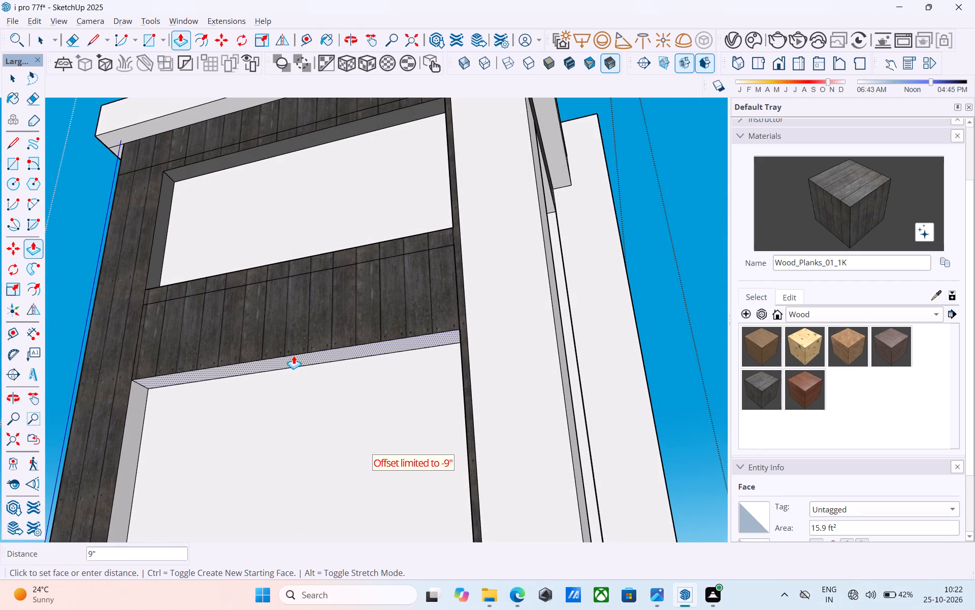
click(293, 351)
Push the sill face below the upper wide window down to the top edge of the wood panel.
scroll(330, 251, down, 4)
middle_drag(329, 279, 303, 431)
scroll(256, 316, down, 4)
key(space)
middle_drag(268, 356, 280, 415)
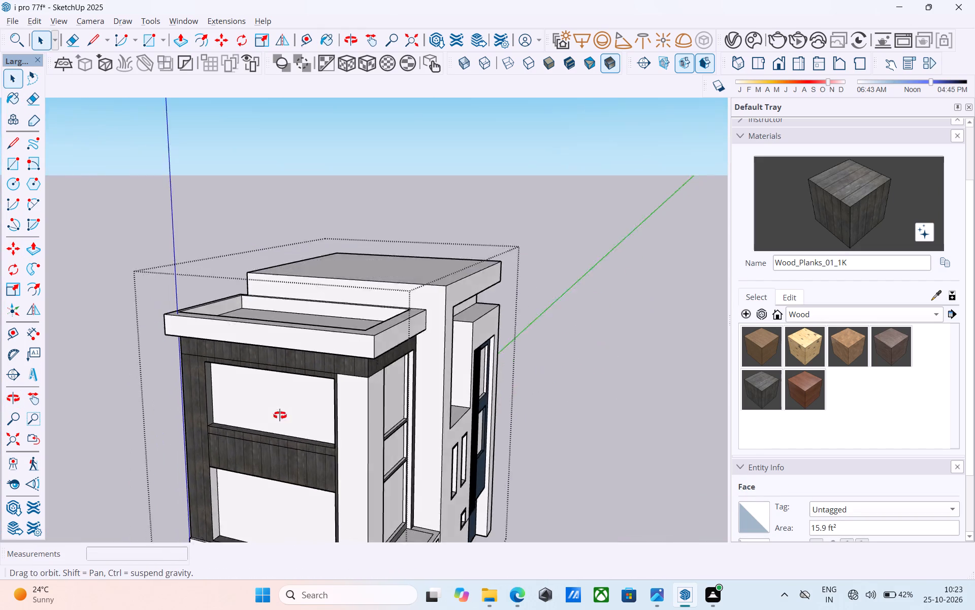
middle_drag(280, 415, 285, 450)
scroll(279, 472, up, 9)
click(258, 453)
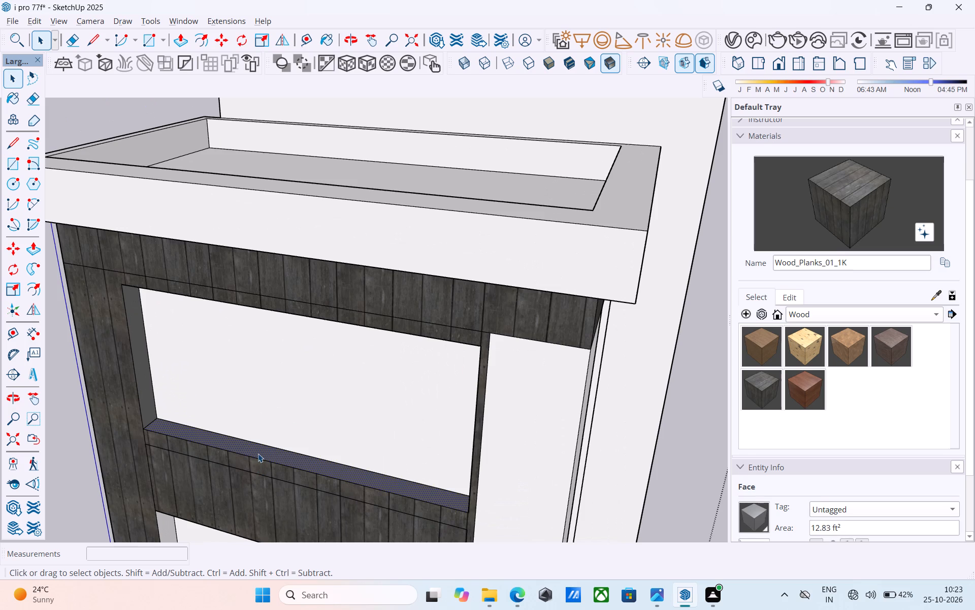
key(p)
click(258, 453)
click(249, 471)
key(space)
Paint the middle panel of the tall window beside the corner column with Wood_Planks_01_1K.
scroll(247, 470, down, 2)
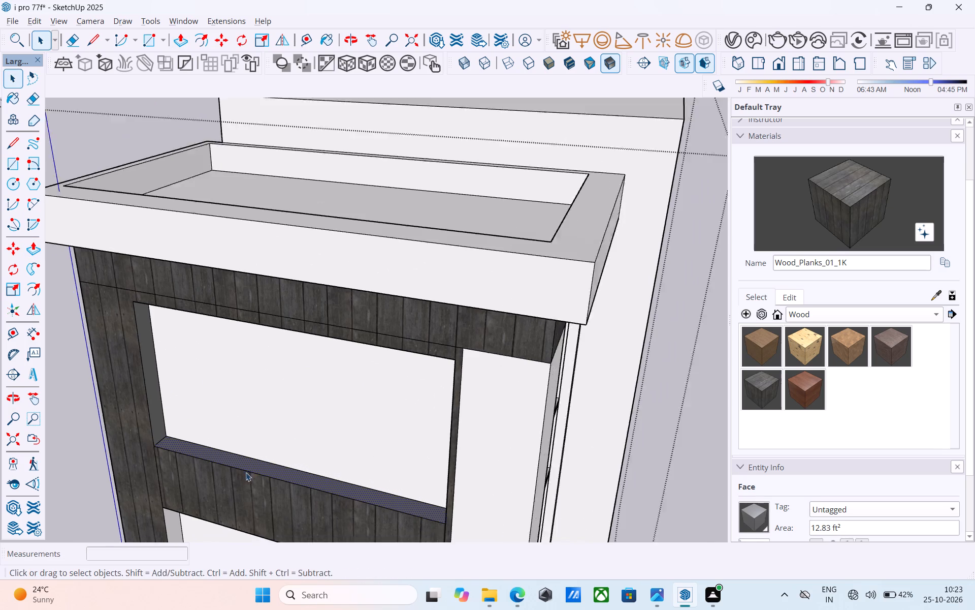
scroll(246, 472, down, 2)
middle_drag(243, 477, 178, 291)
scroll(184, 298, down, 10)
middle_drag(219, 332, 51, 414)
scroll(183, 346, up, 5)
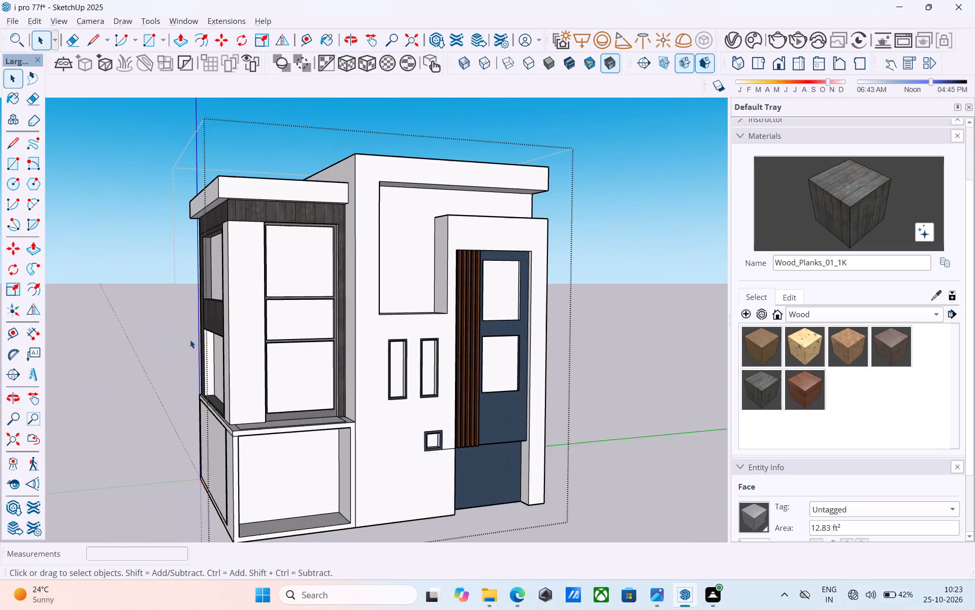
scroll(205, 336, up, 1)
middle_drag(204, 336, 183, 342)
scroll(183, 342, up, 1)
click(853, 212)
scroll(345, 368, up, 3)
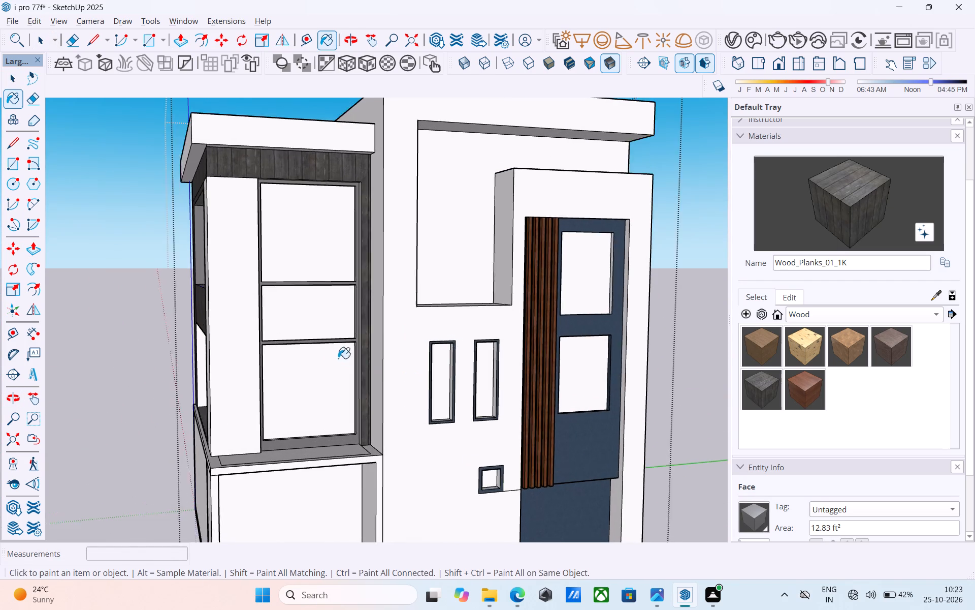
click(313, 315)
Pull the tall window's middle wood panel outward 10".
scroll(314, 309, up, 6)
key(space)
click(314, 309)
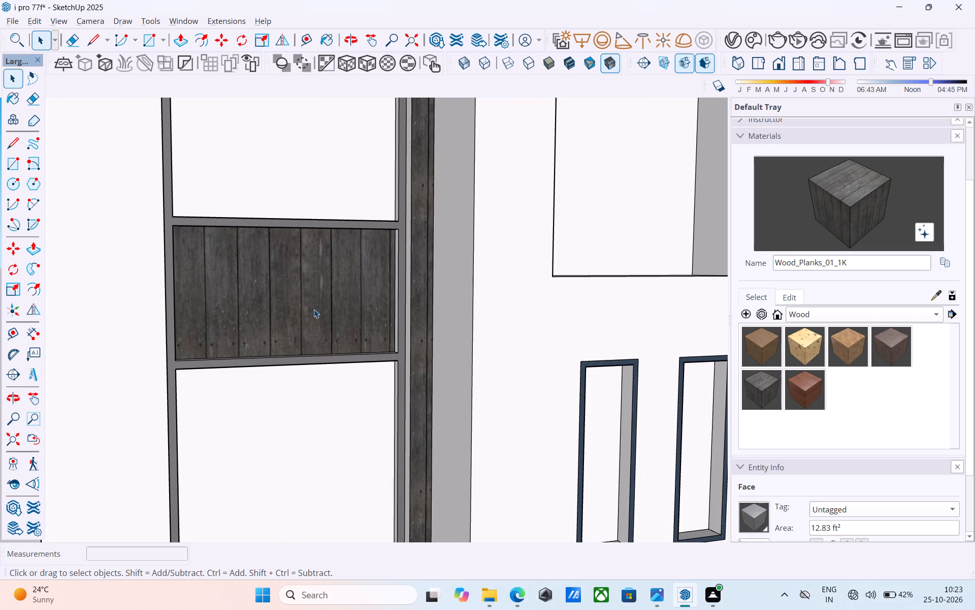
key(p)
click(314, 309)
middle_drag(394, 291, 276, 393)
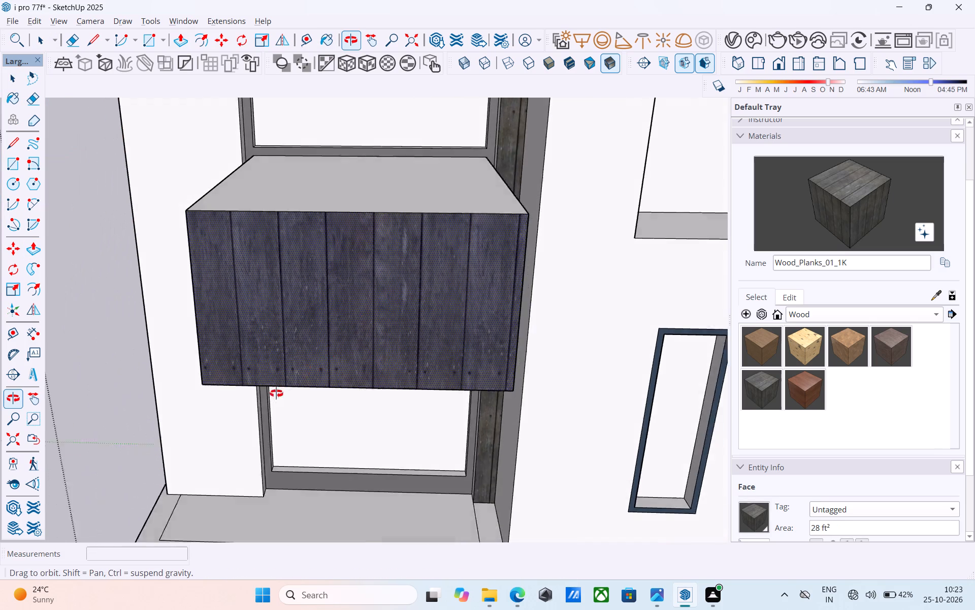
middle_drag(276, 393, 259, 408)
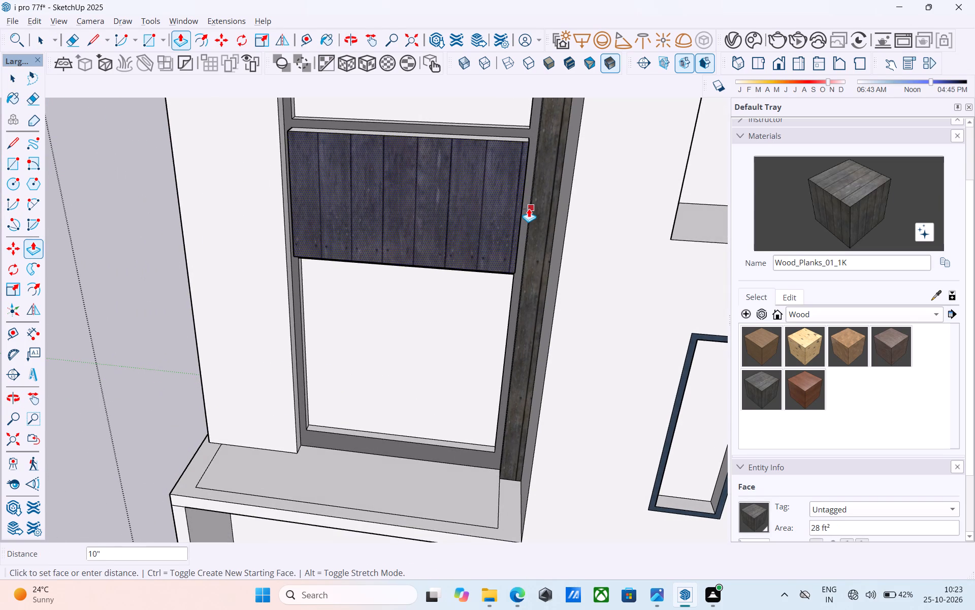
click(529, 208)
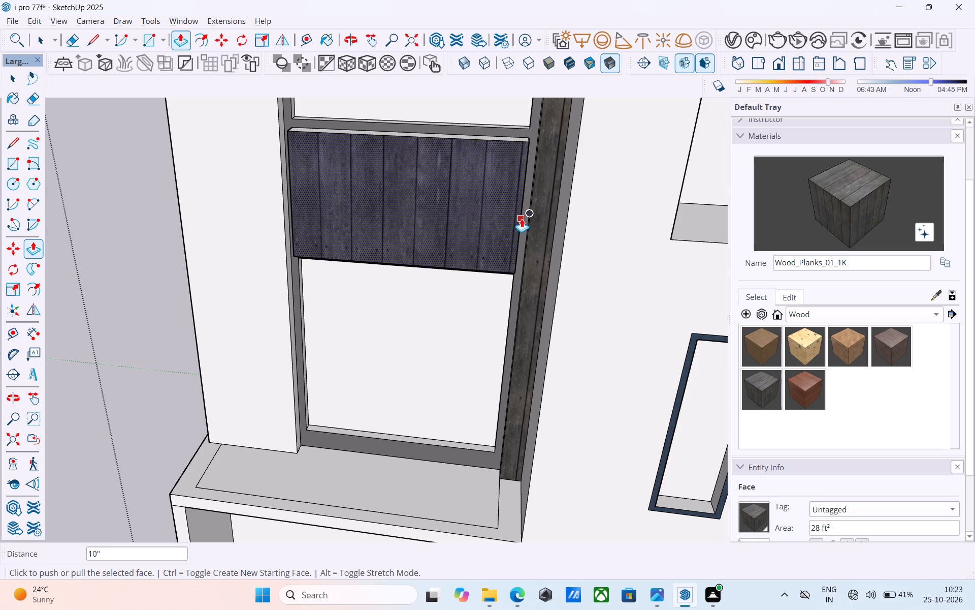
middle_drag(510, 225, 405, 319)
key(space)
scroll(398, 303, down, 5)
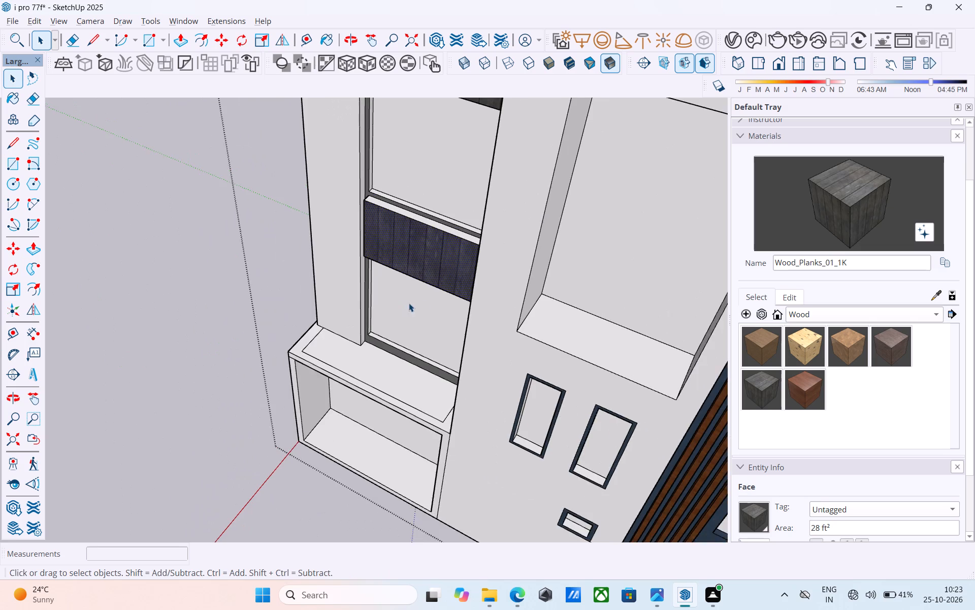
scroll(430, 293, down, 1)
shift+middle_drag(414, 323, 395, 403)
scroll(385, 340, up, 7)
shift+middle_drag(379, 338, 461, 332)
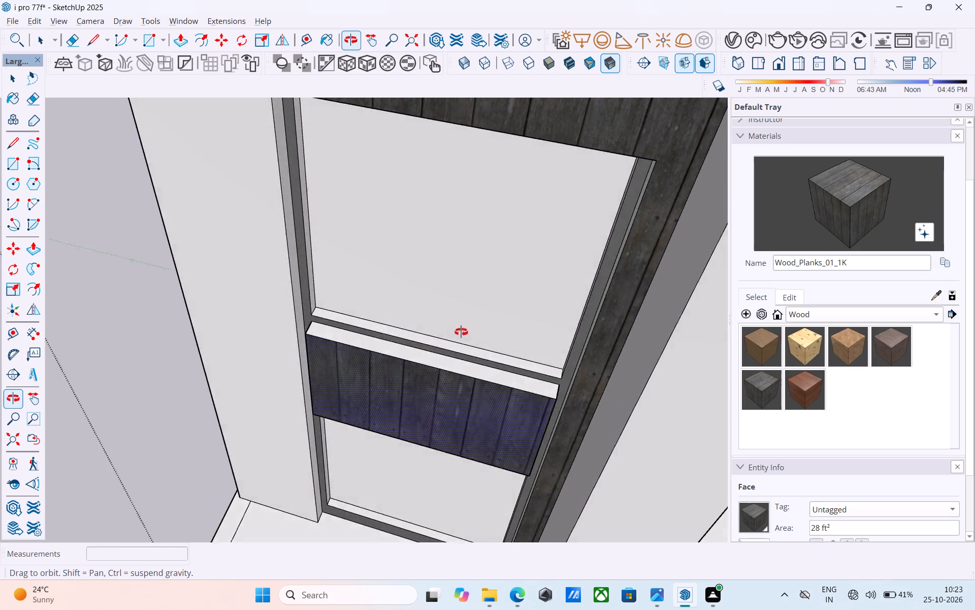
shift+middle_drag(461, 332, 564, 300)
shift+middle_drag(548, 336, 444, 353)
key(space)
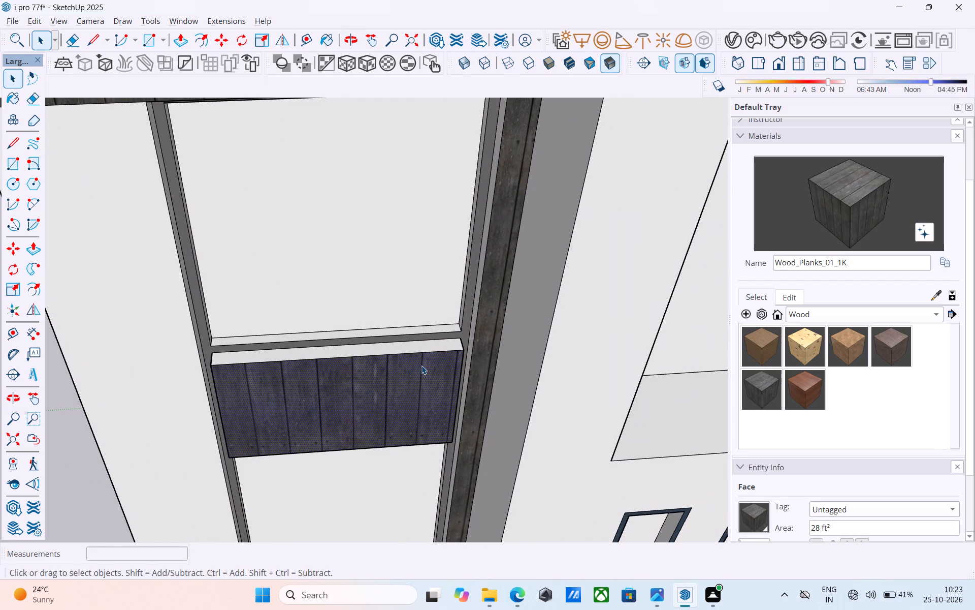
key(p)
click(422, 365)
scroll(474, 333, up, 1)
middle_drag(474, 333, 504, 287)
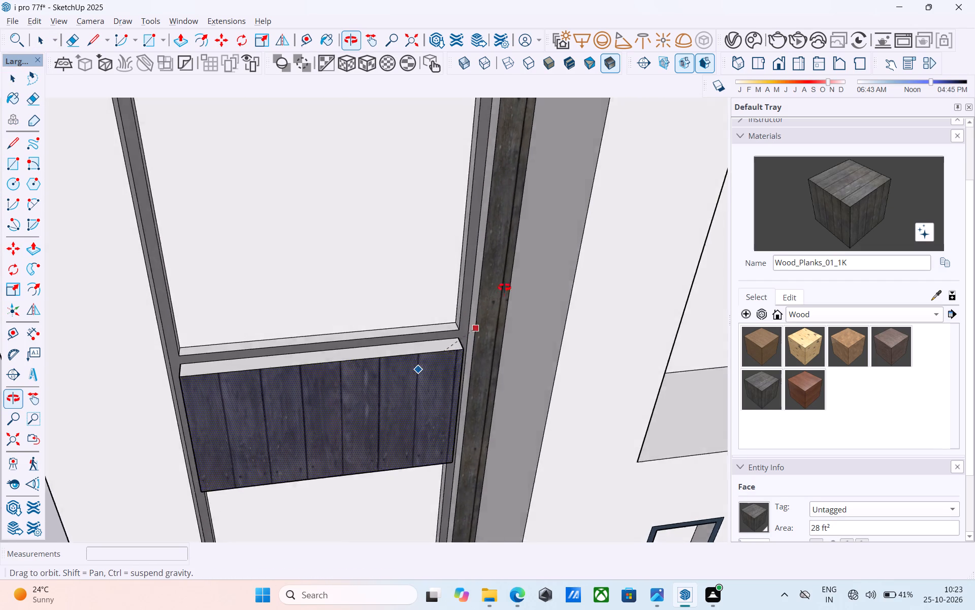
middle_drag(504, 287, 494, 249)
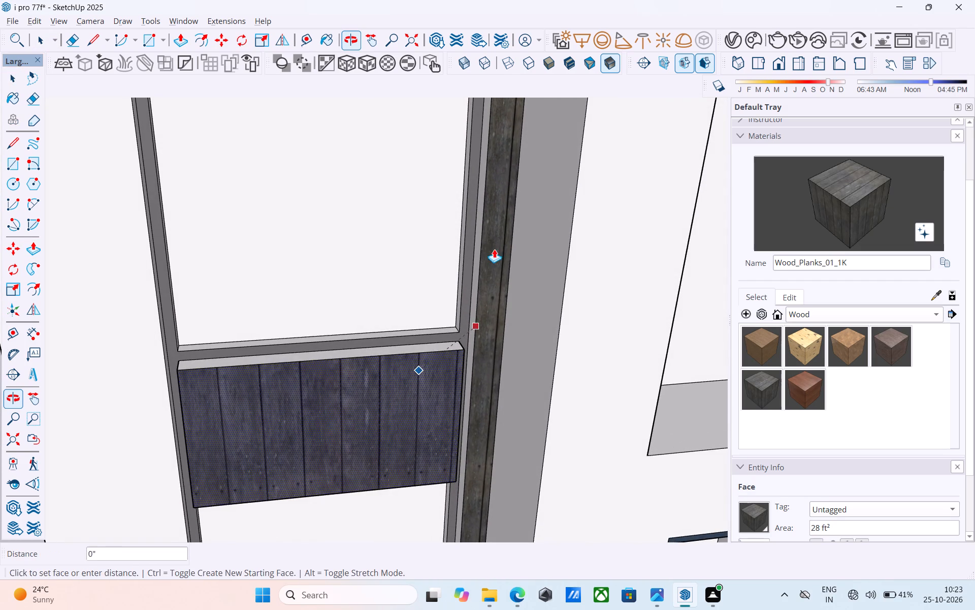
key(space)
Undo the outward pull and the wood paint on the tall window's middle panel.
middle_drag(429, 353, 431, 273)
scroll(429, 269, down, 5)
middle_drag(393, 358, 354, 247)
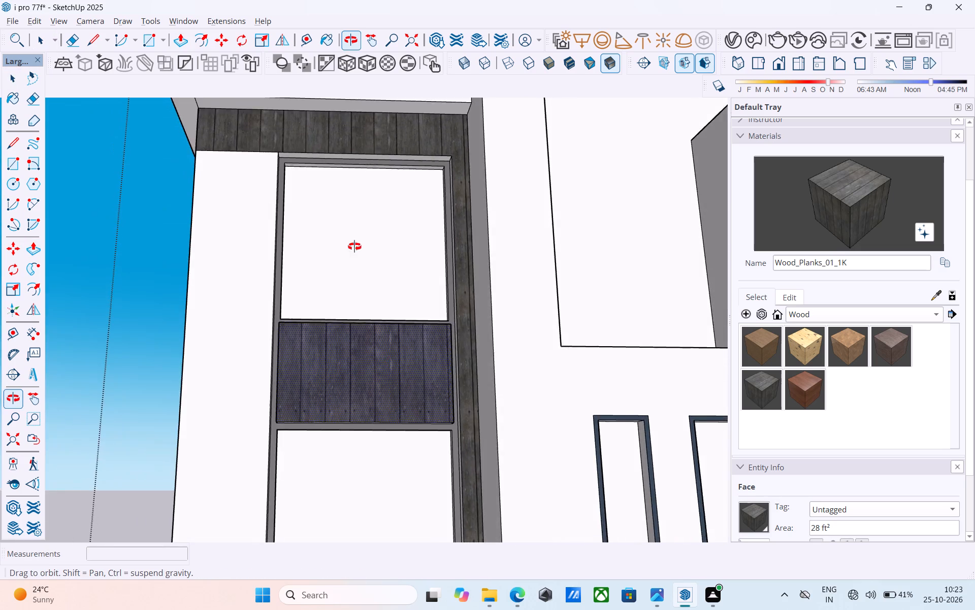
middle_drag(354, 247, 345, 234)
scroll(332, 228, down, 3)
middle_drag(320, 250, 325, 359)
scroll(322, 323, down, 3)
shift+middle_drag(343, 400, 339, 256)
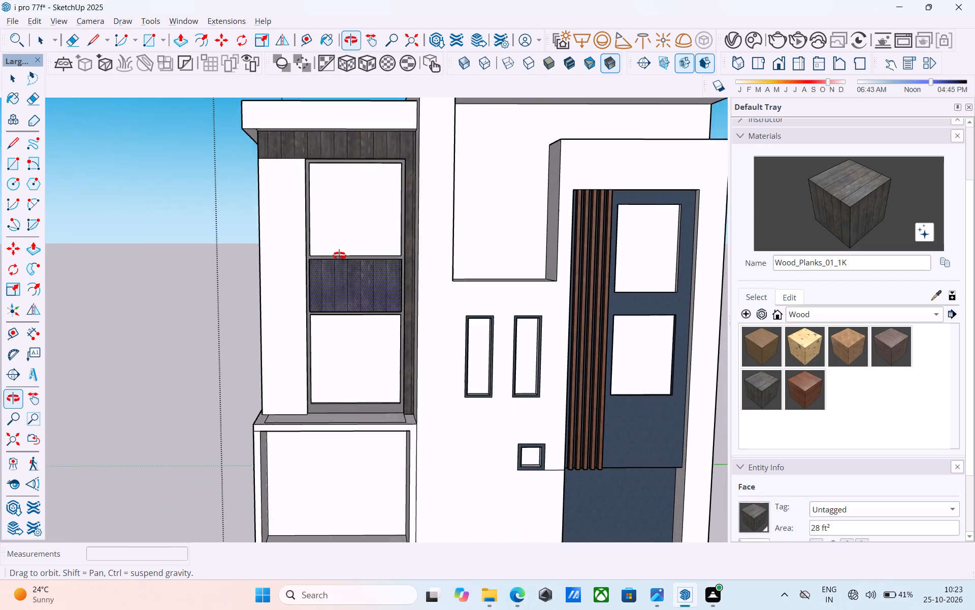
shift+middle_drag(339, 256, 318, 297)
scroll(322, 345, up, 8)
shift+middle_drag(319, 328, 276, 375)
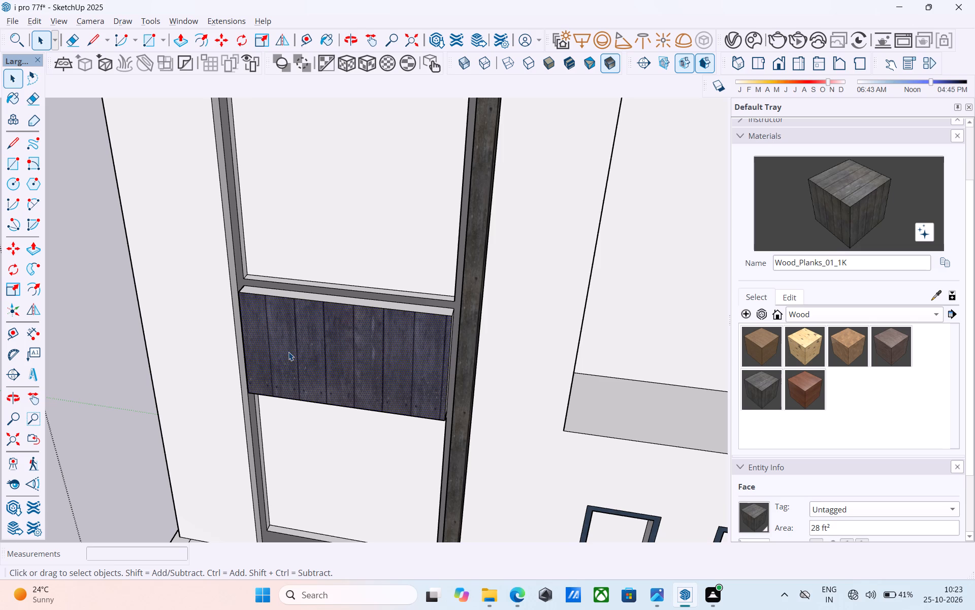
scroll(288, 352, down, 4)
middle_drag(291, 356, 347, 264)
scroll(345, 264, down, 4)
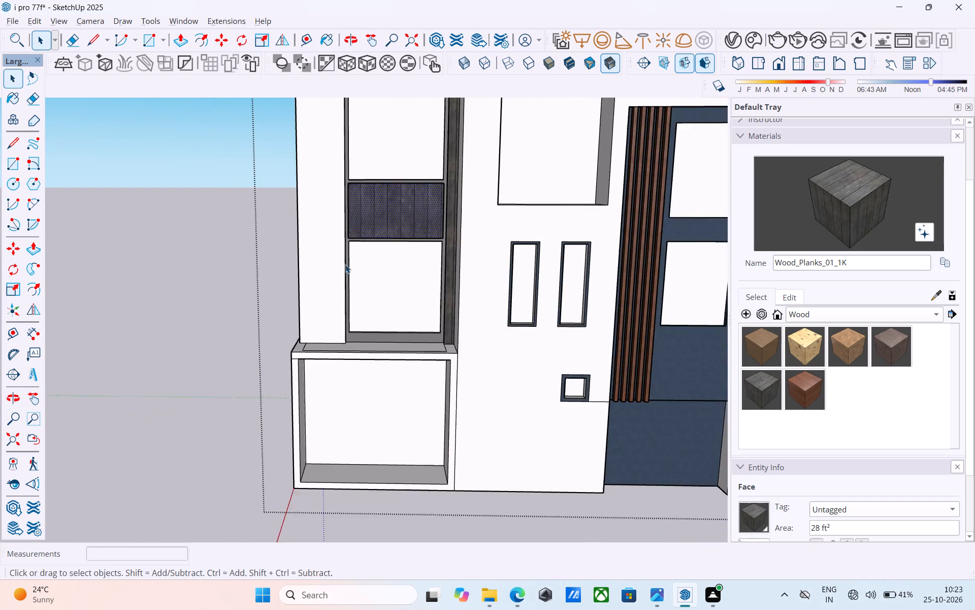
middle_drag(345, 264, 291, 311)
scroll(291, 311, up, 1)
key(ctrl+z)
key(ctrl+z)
Pull the unpainted middle panel of the tall window out 4", flush with the frame face.
scroll(341, 271, up, 5)
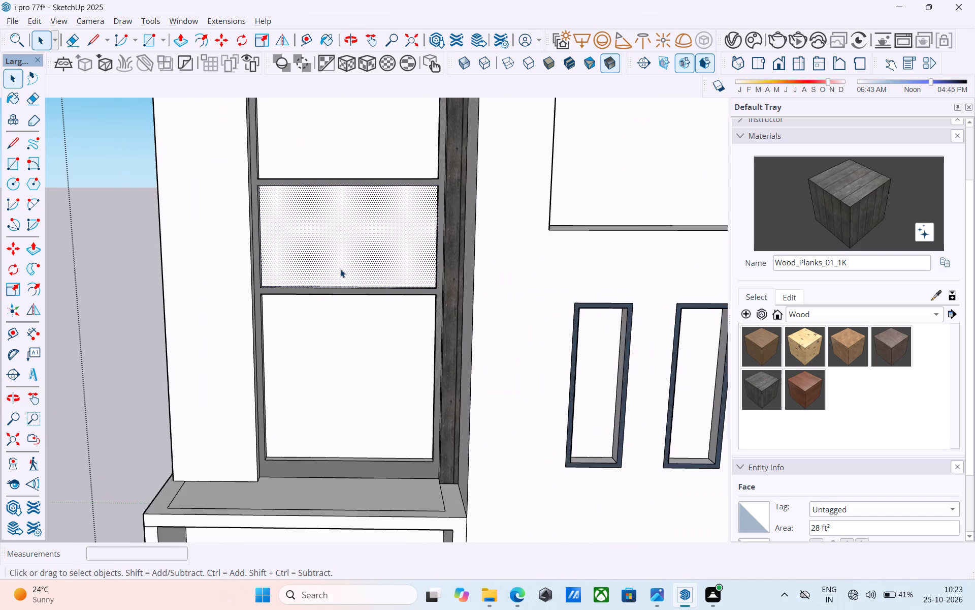
key(space)
scroll(337, 267, up, 4)
click(338, 266)
key(p)
click(339, 250)
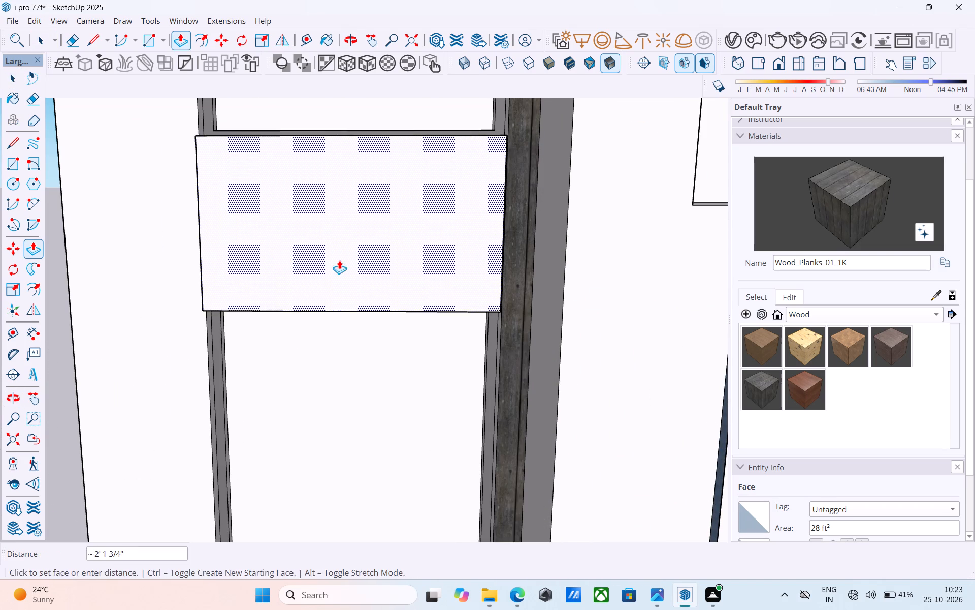
middle_drag(338, 260, 549, 547)
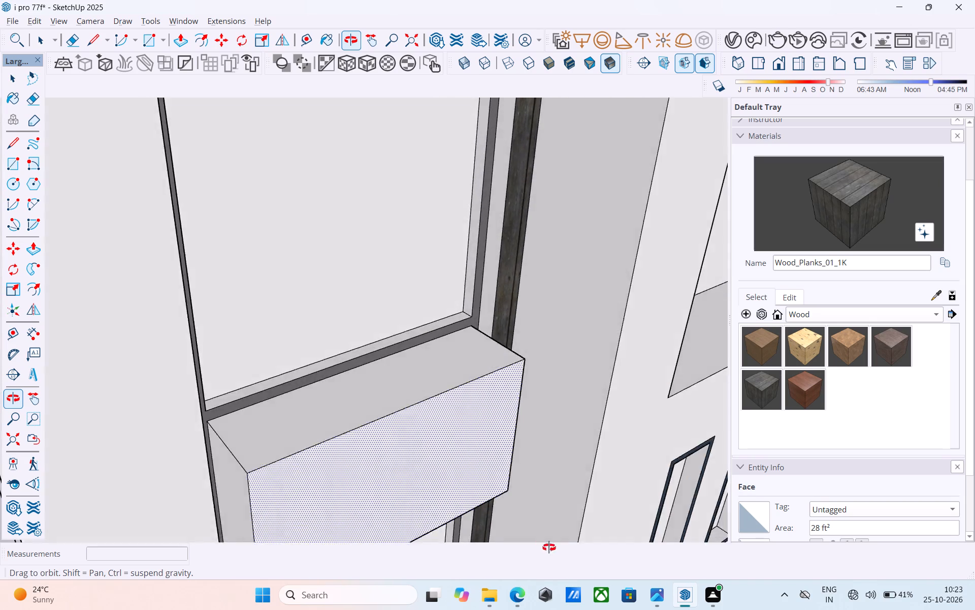
middle_drag(549, 547, 636, 557)
scroll(468, 288, up, 1)
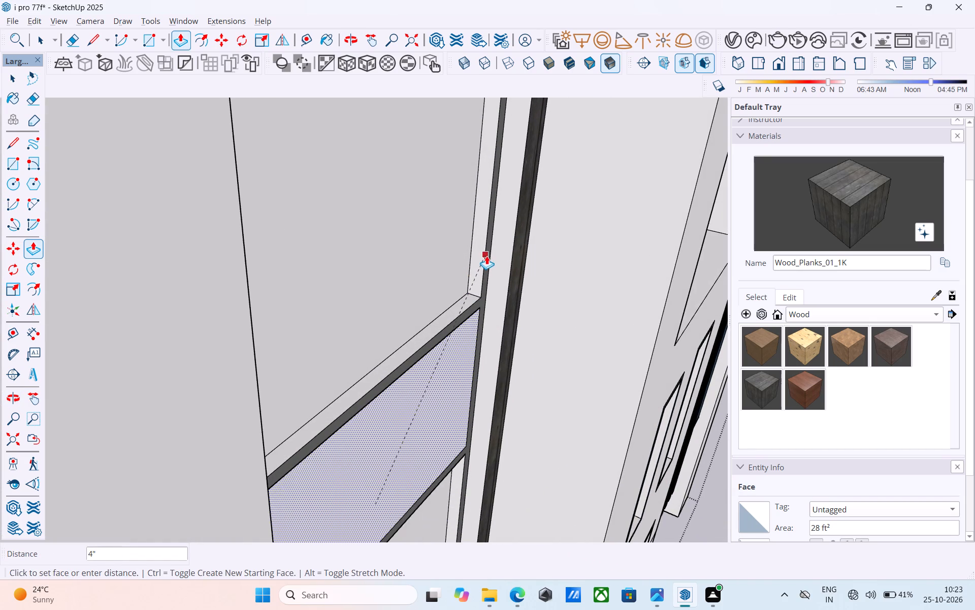
click(486, 255)
Push the sill face of the tall window's upper opening down 3" to the middle panel's top edge.
scroll(486, 255, down, 5)
middle_drag(486, 261, 468, 241)
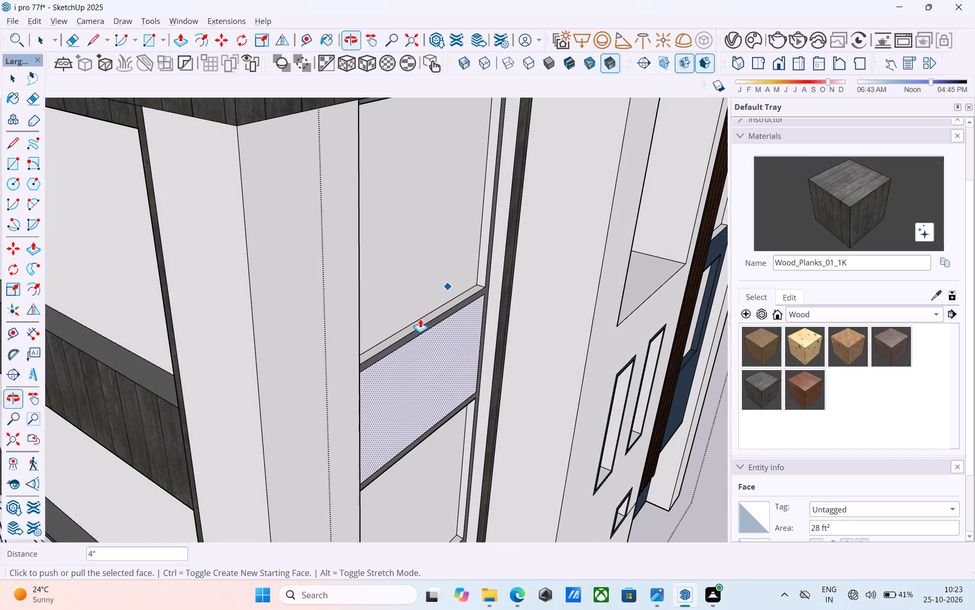
middle_drag(393, 352, 429, 350)
scroll(420, 352, up, 5)
key(space)
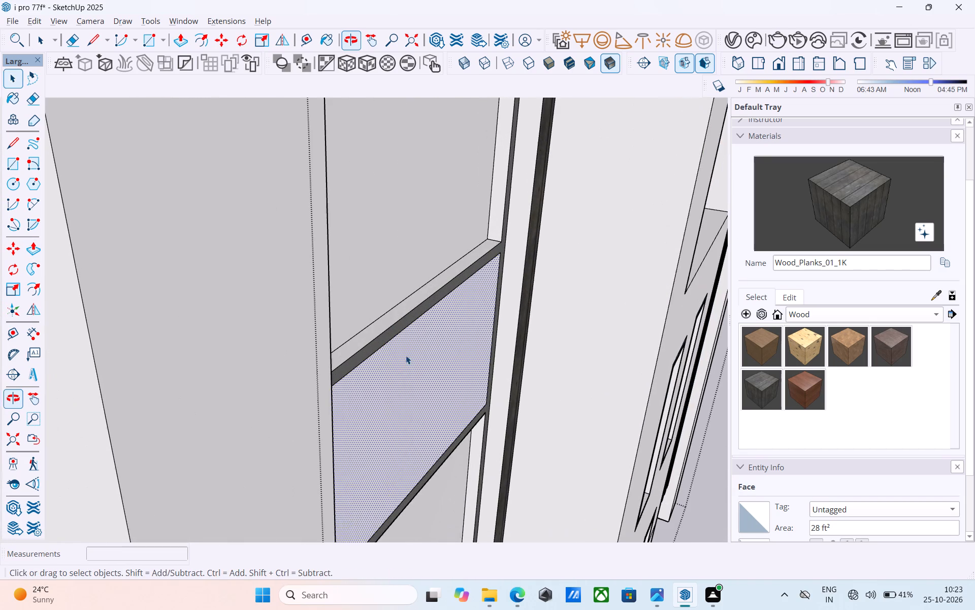
click(380, 326)
key(p)
click(380, 326)
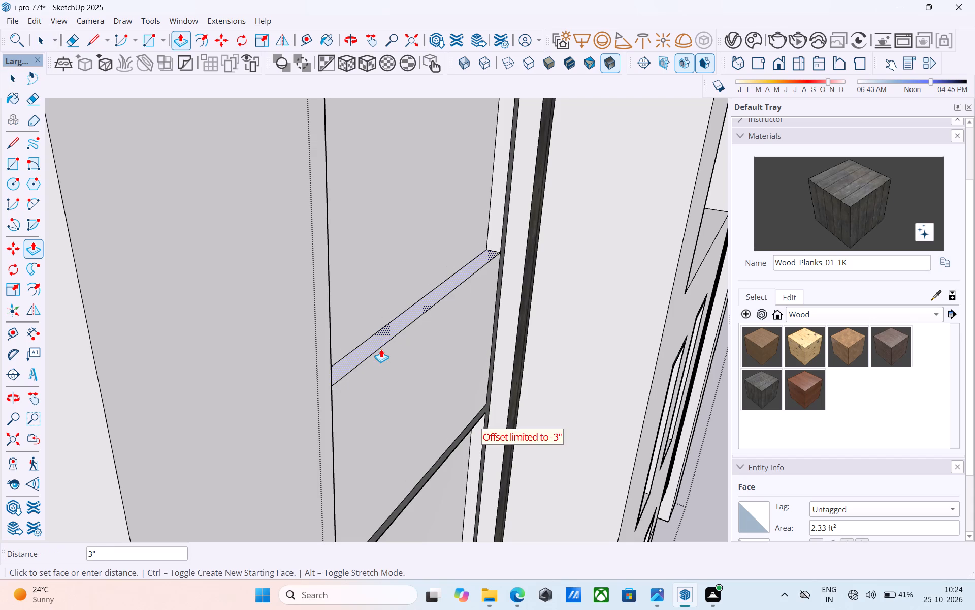
click(381, 349)
Push the underside of the crossbar above the tall window's lower opening up 3" to the middle panel's bottom edge.
key(space)
scroll(386, 309, down, 6)
middle_drag(410, 326, 368, 205)
middle_drag(400, 392, 368, 320)
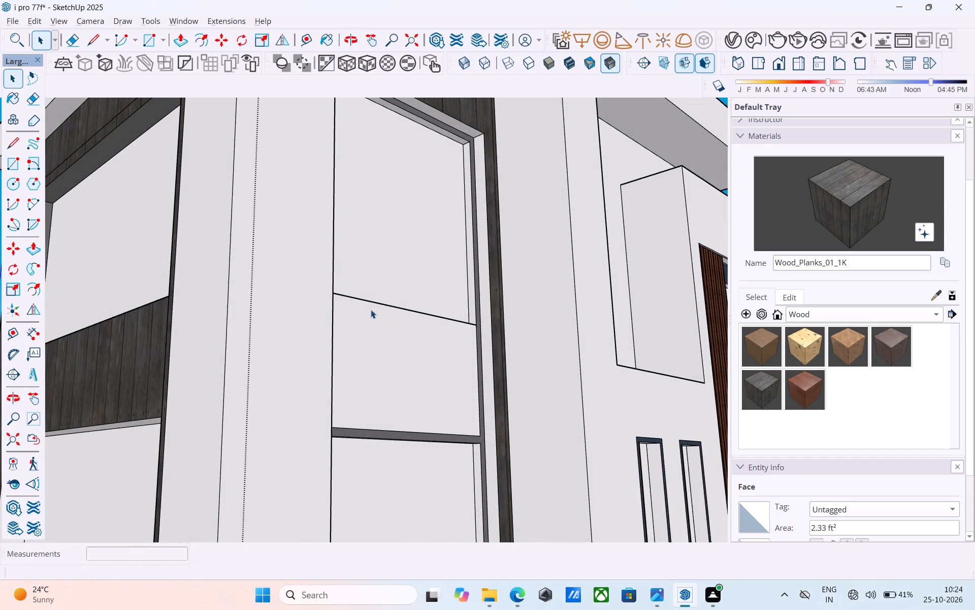
scroll(387, 299, down, 1)
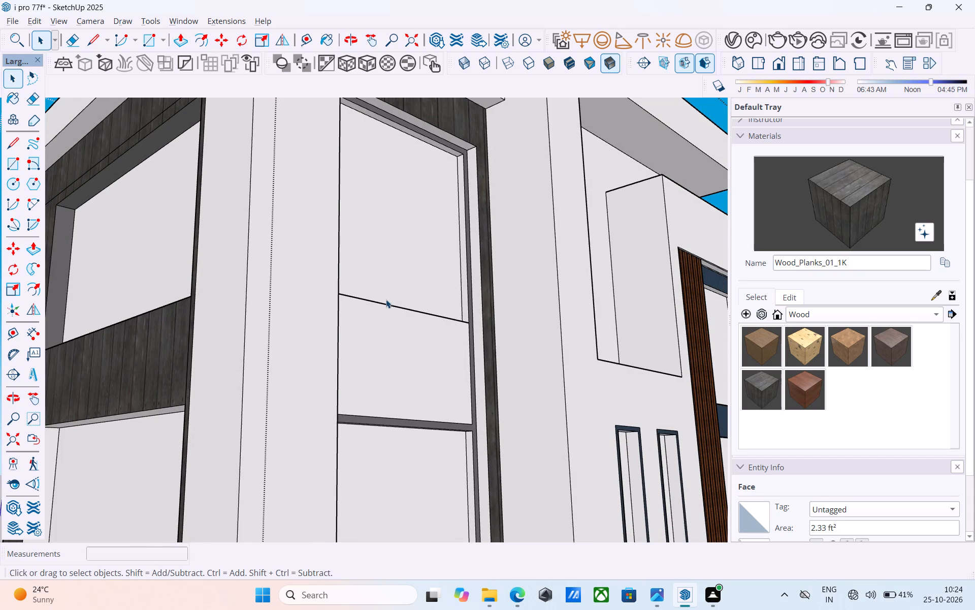
scroll(395, 296, down, 1)
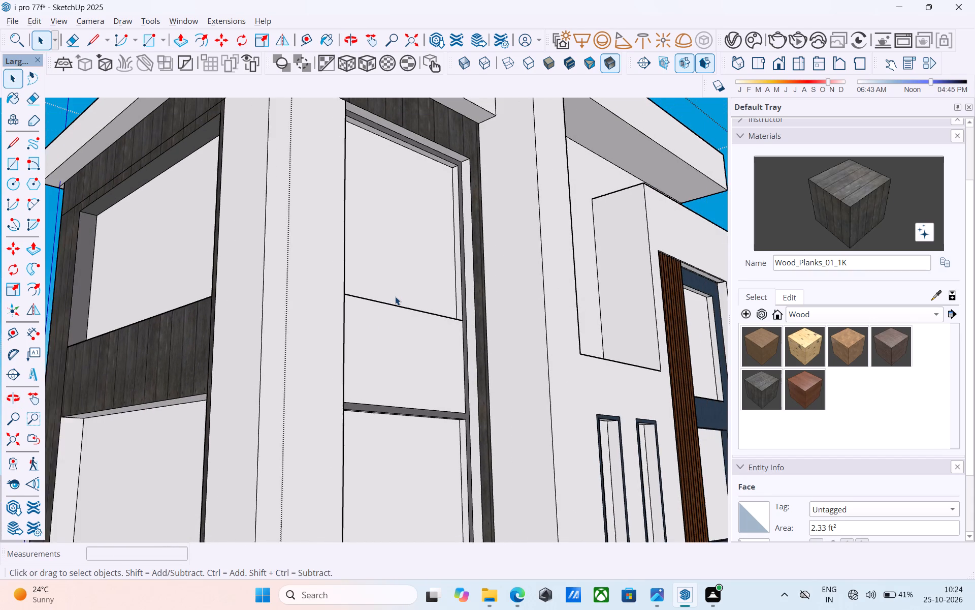
scroll(395, 296, down, 3)
middle_drag(389, 343, 402, 274)
scroll(405, 290, up, 8)
click(417, 262)
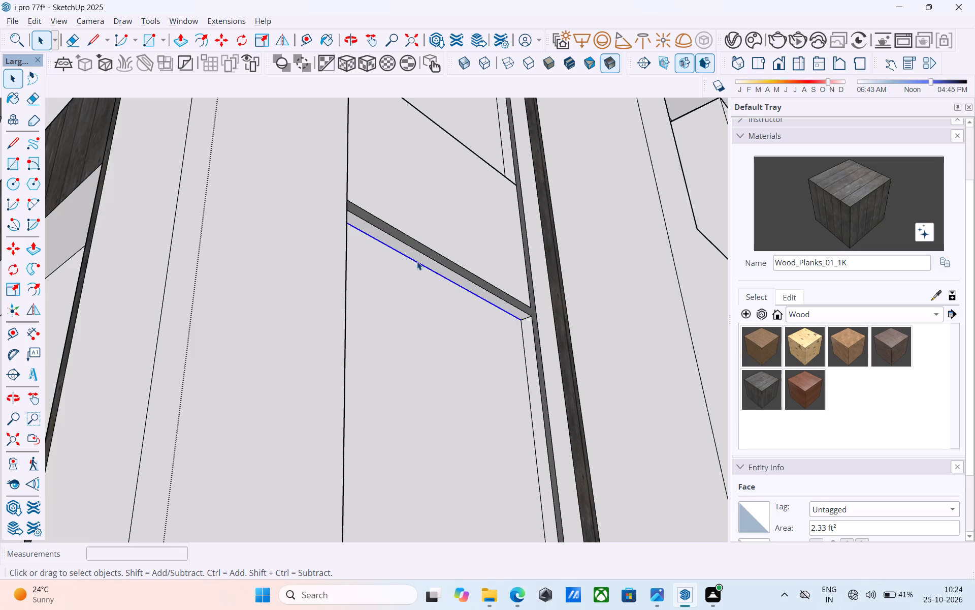
scroll(417, 259, up, 4)
click(418, 258)
key(p)
click(417, 256)
click(438, 233)
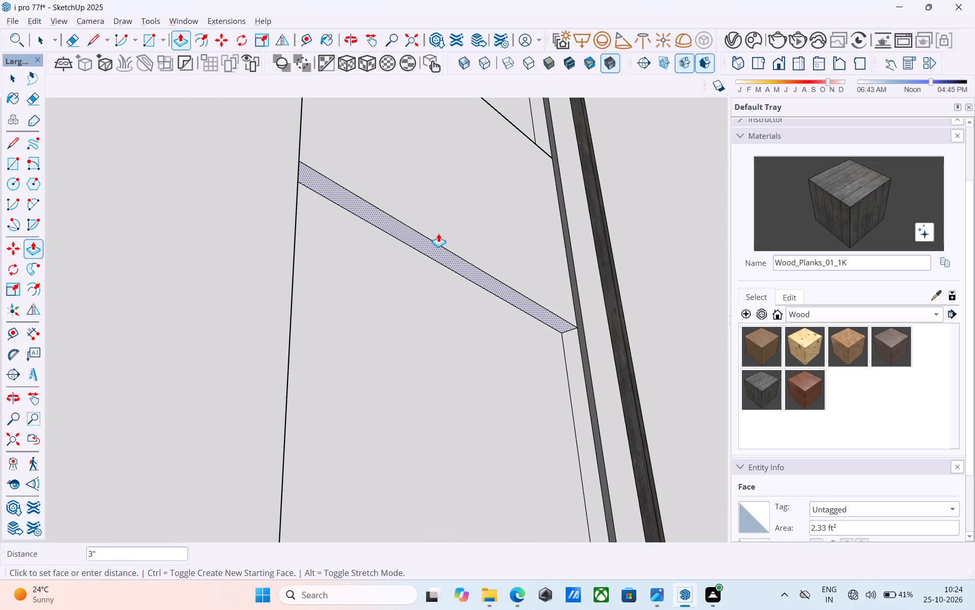
Paint the tall window's middle panel and its surrounding frame face with Wood_Planks_01_1K.
key(space)
click(847, 200)
click(493, 219)
scroll(505, 217, down, 8)
middle_drag(487, 232, 344, 336)
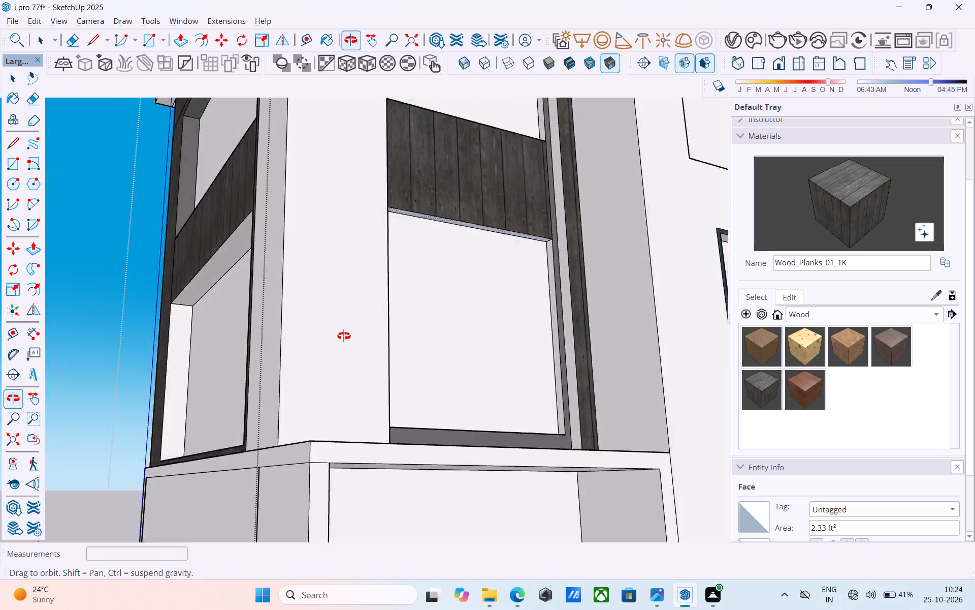
middle_drag(344, 336, 330, 345)
scroll(599, 233, up, 4)
scroll(545, 205, up, 6)
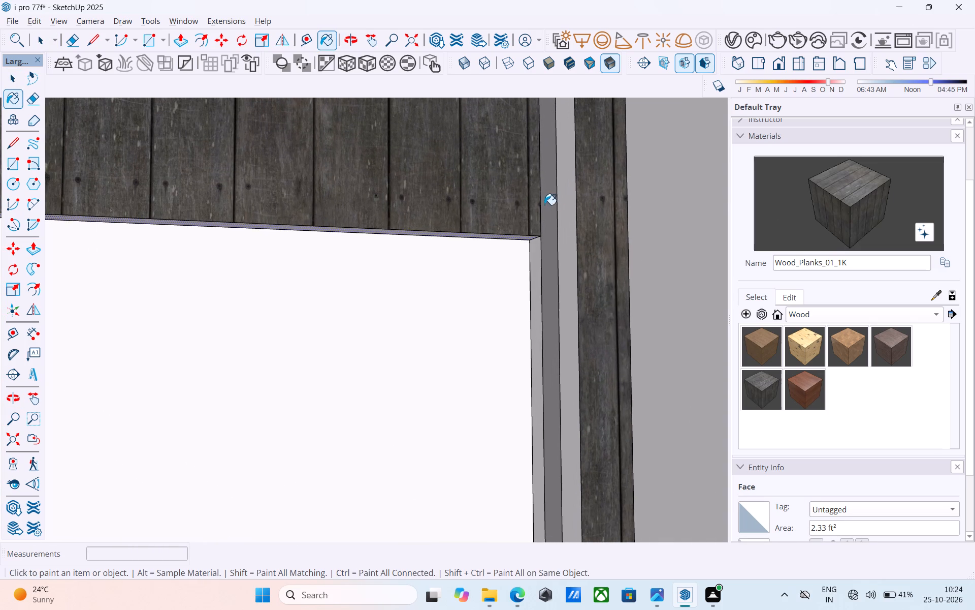
click(545, 203)
Paint the outer side and top reveals around the tall window's frame with Wood_Planks_01_1K.
scroll(547, 203, down, 20)
scroll(547, 203, down, 5)
key(space)
middle_drag(481, 280, 639, 330)
middle_drag(494, 207, 439, 219)
scroll(464, 247, up, 5)
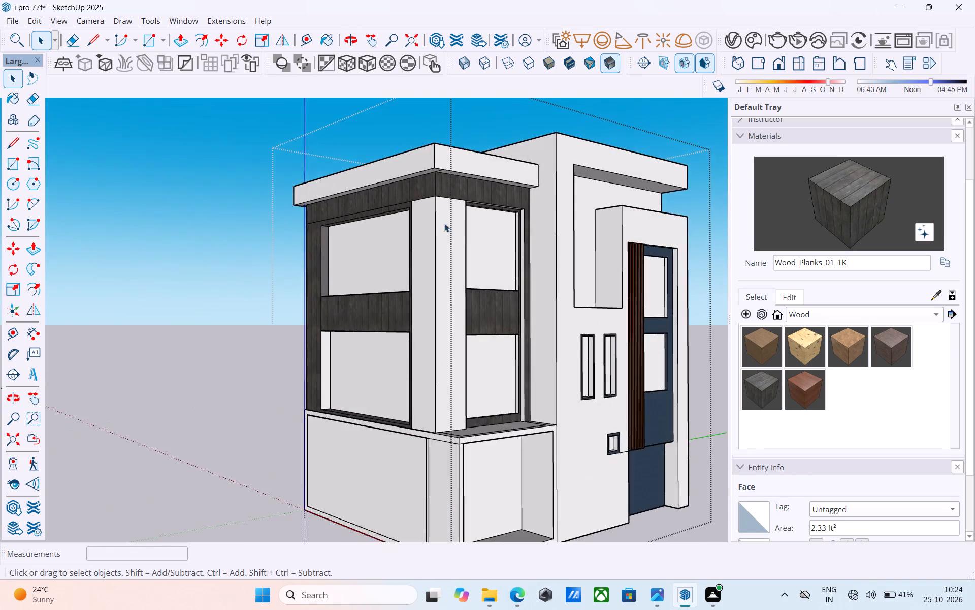
scroll(466, 239, up, 5)
middle_drag(464, 241, 429, 244)
scroll(429, 247, up, 1)
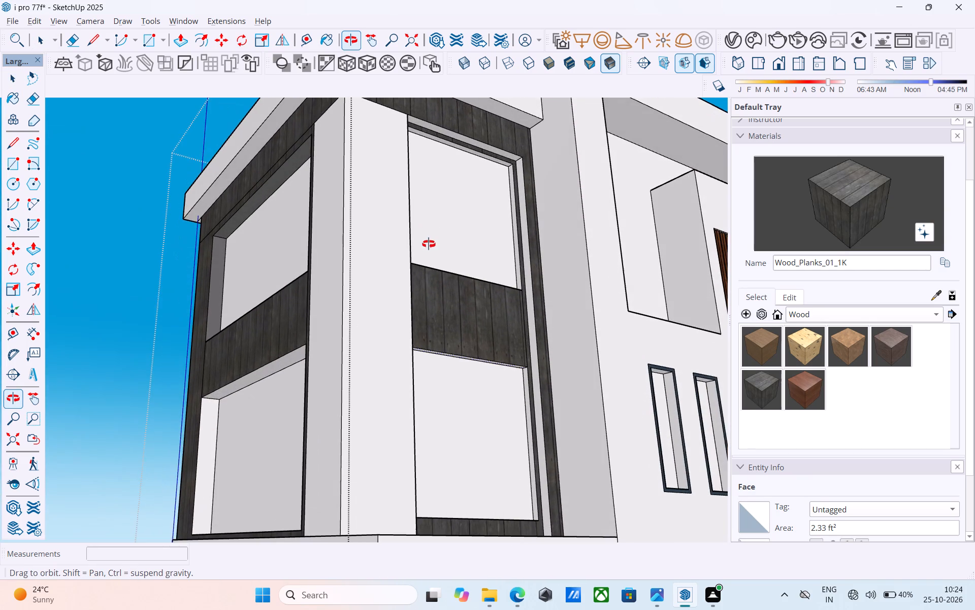
middle_drag(429, 244, 428, 322)
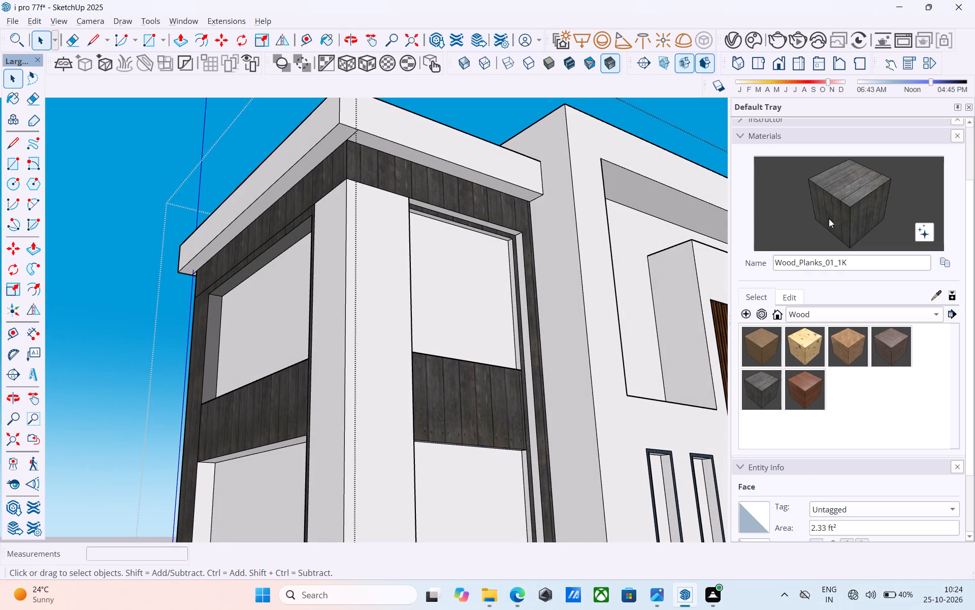
click(844, 213)
scroll(574, 220, up, 11)
click(494, 246)
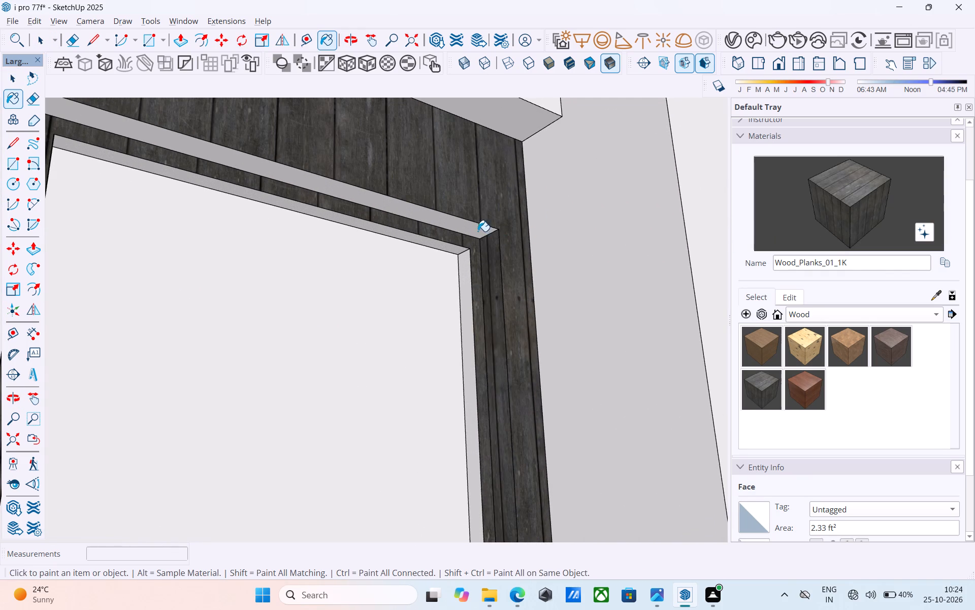
click(478, 231)
scroll(504, 201, down, 15)
middle_drag(368, 220, 389, 219)
scroll(386, 218, up, 8)
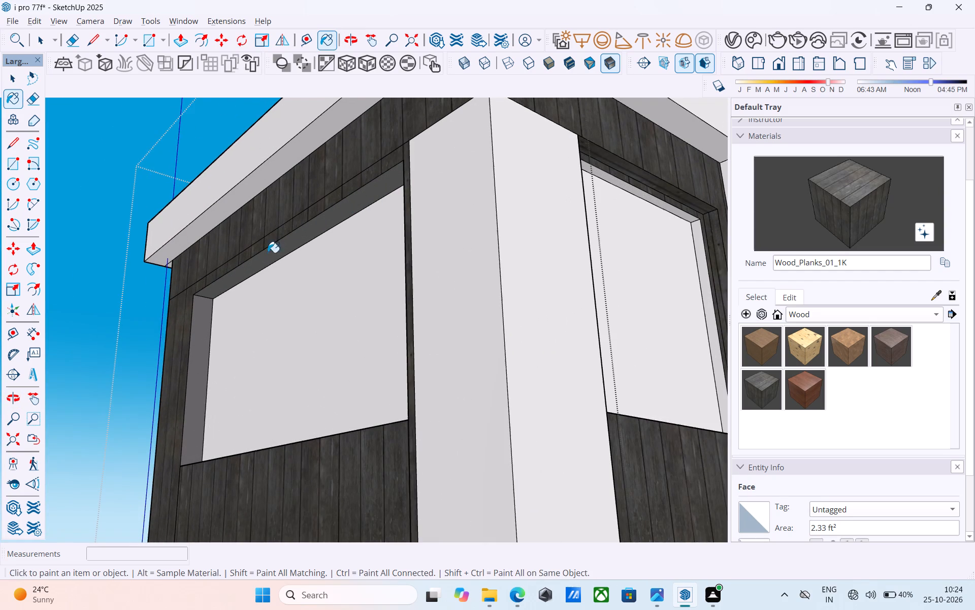
Paint the outer side and top reveals of the side wall's wide window openings with Wood_Planks_01_1K.
click(203, 311)
click(213, 290)
scroll(220, 232, down, 11)
middle_drag(255, 337, 299, 392)
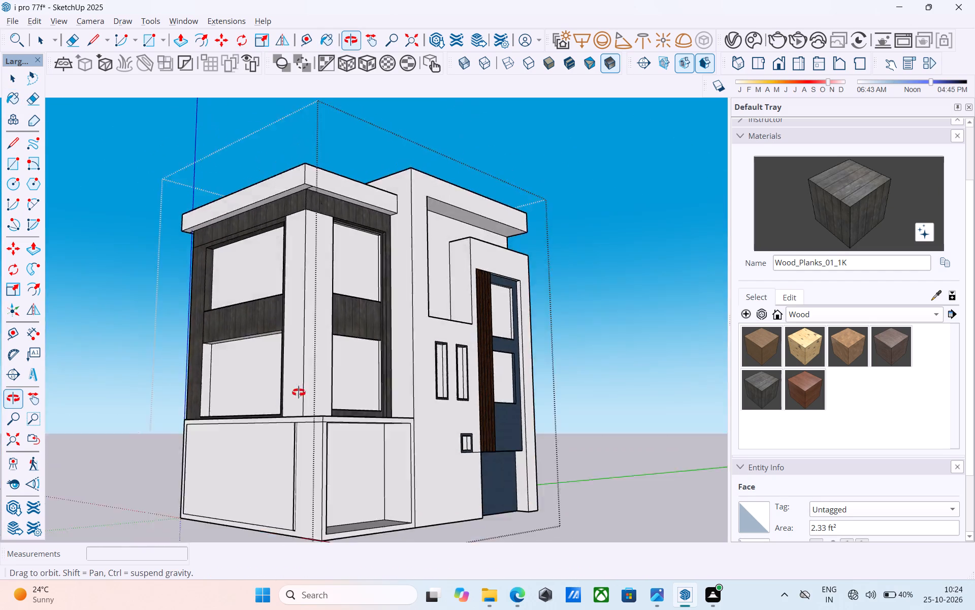
middle_drag(299, 392, 299, 347)
scroll(209, 331, up, 8)
click(206, 315)
scroll(249, 269, down, 2)
shift+middle_drag(249, 269, 251, 223)
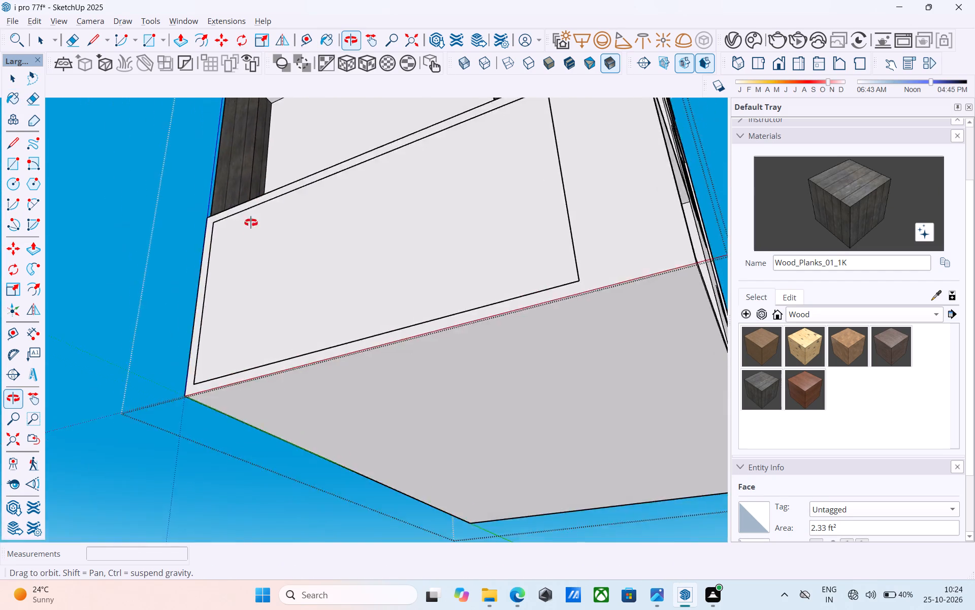
shift+middle_drag(251, 223, 199, 301)
click(278, 133)
Paint the pillar-side reveals of the wide window's lower and upper openings with Wood_Planks_01_1K.
scroll(281, 133, down, 4)
shift+middle_drag(214, 202, 102, 281)
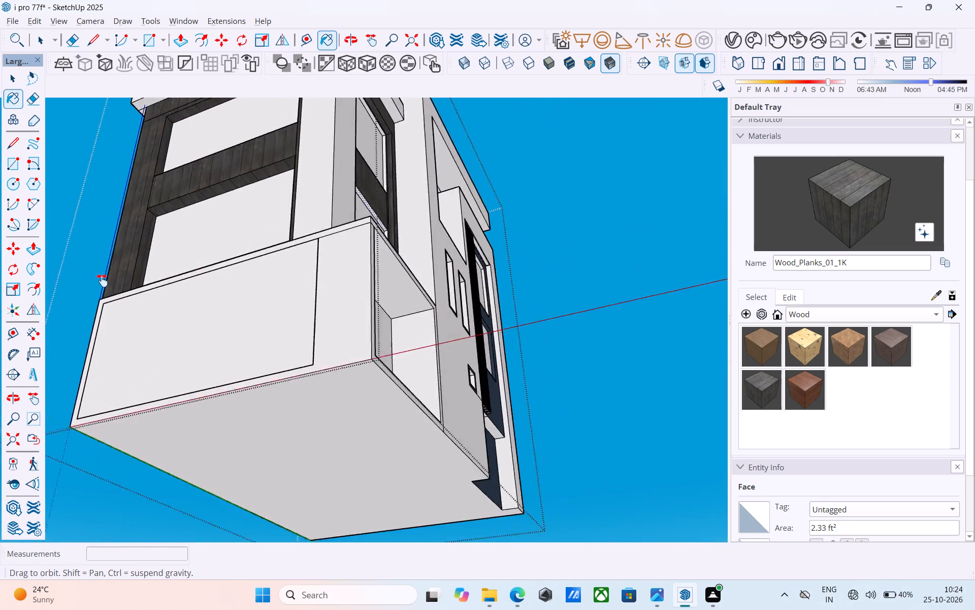
shift+middle_drag(102, 281, 506, 386)
scroll(555, 345, up, 4)
click(576, 305)
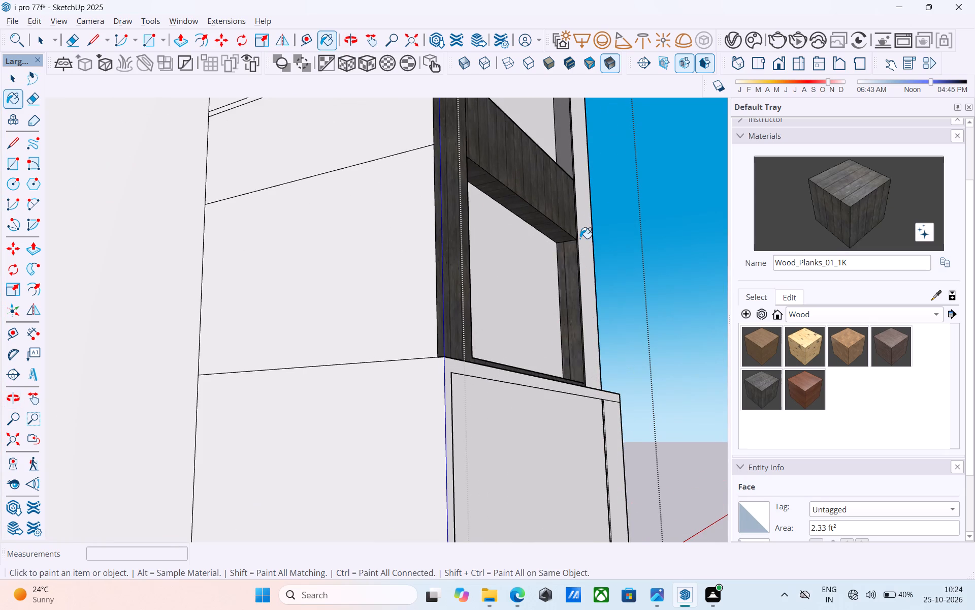
scroll(580, 237, down, 3)
middle_drag(578, 236, 506, 412)
click(503, 311)
scroll(508, 309, down, 6)
middle_drag(523, 306, 96, 347)
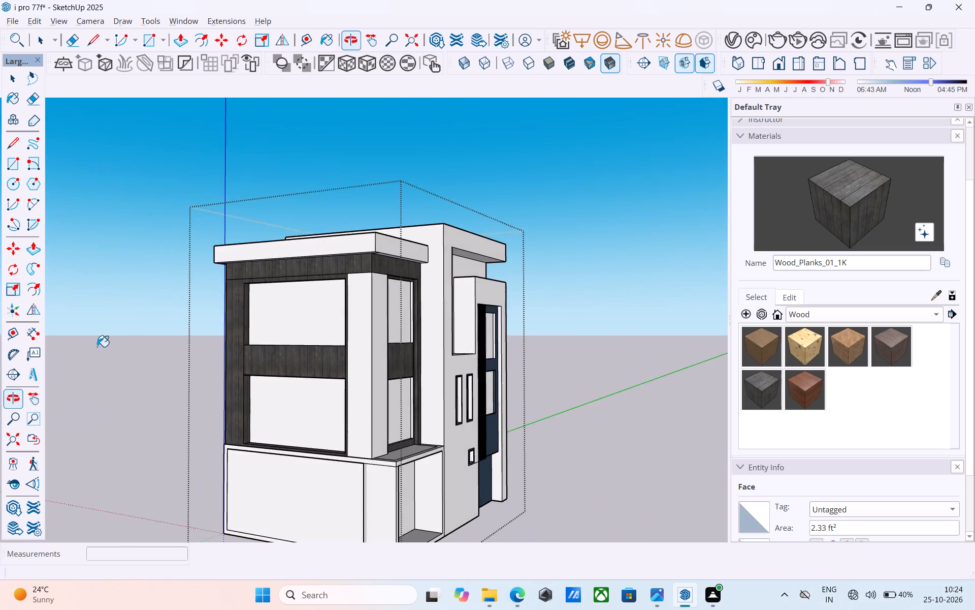
middle_drag(302, 301, 244, 335)
Save the model.
key(ctrl+s)
key(space)
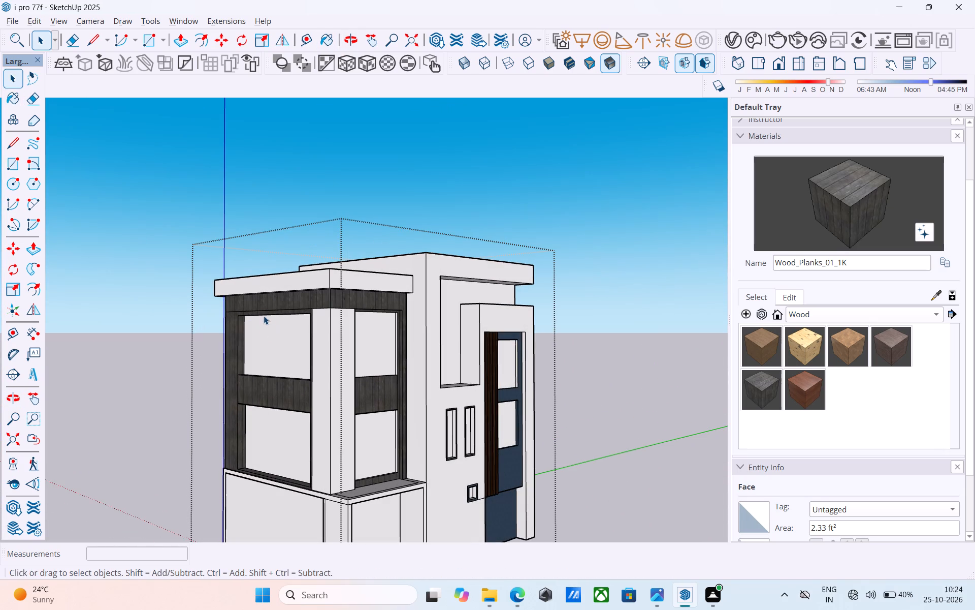
Examine the wood-clad windows and corner pillar from around the building's exterior.
scroll(244, 292, down, 6)
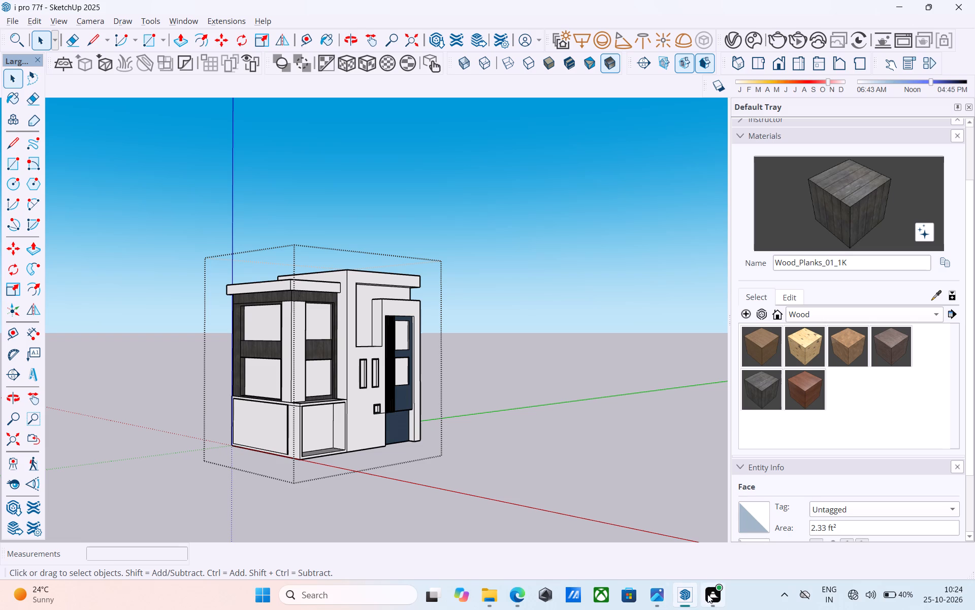
scroll(499, 298, down, 5)
middle_drag(500, 278, 400, 295)
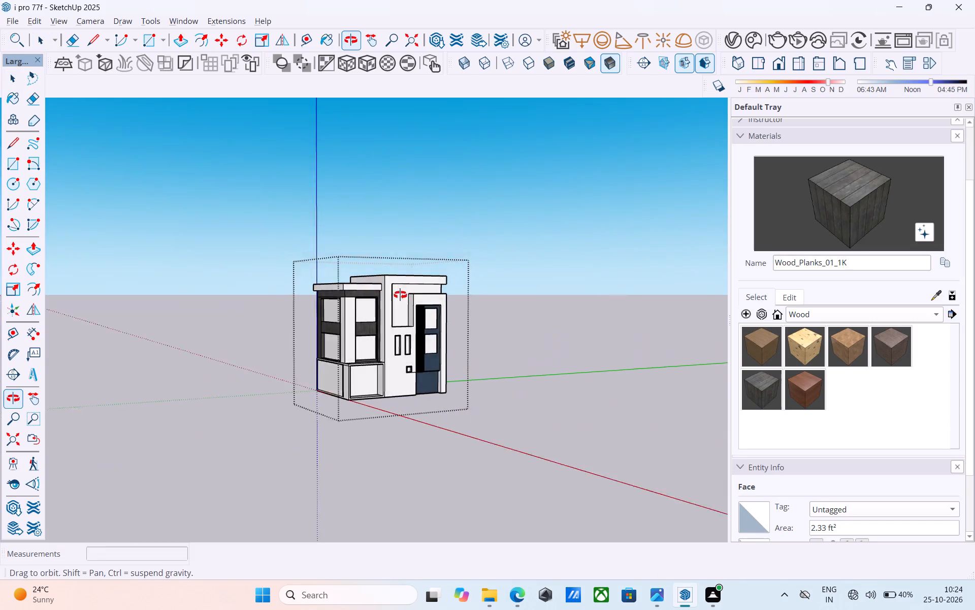
middle_drag(400, 295, 345, 287)
scroll(366, 279, up, 5)
scroll(387, 343, up, 4)
scroll(344, 241, down, 6)
middle_drag(367, 332, 407, 302)
scroll(398, 294, up, 6)
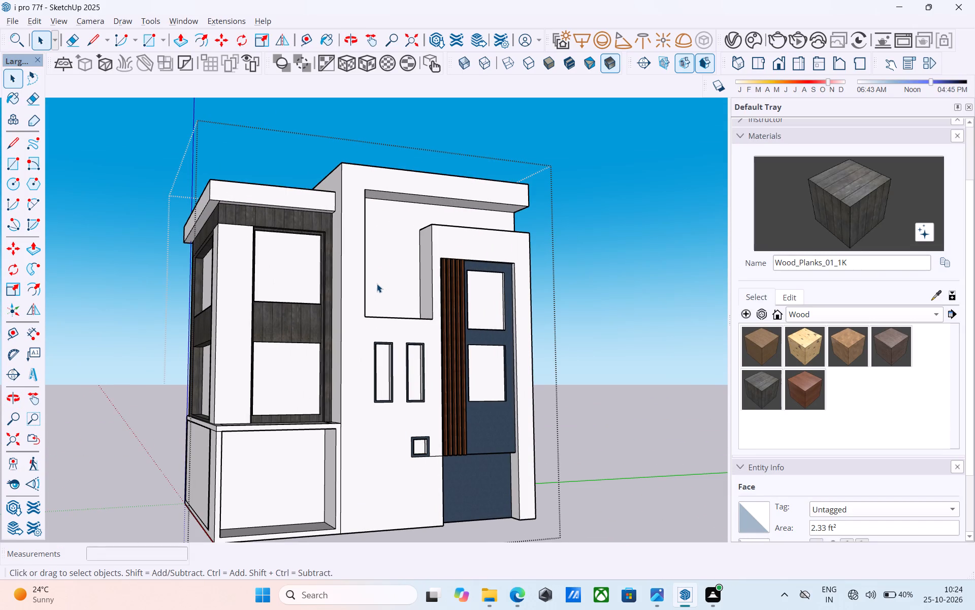
scroll(377, 284, down, 5)
middle_drag(377, 287, 370, 317)
scroll(368, 317, up, 4)
middle_drag(354, 327, 559, 354)
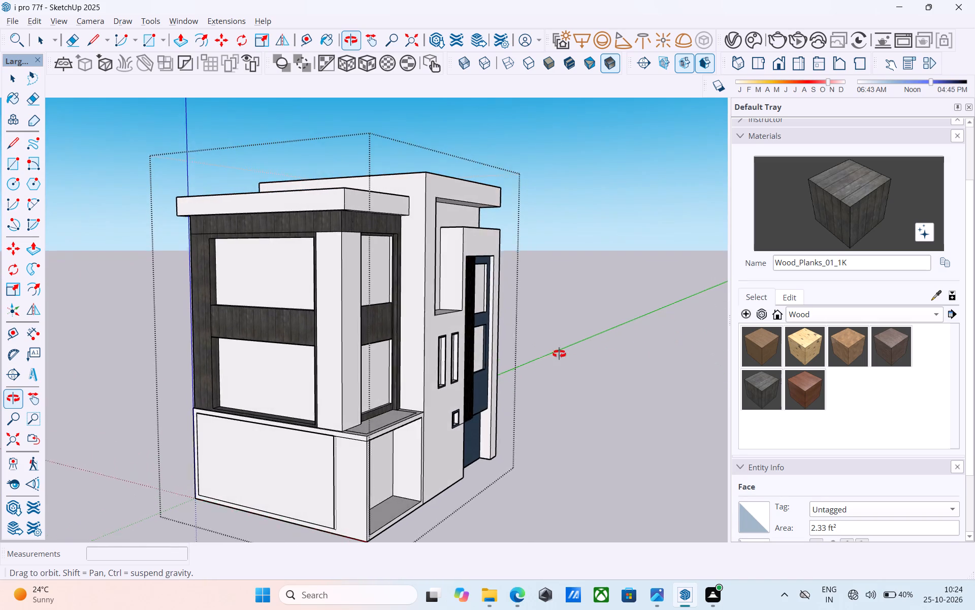
middle_drag(559, 354, 682, 367)
scroll(426, 323, up, 9)
middle_drag(417, 317, 734, 343)
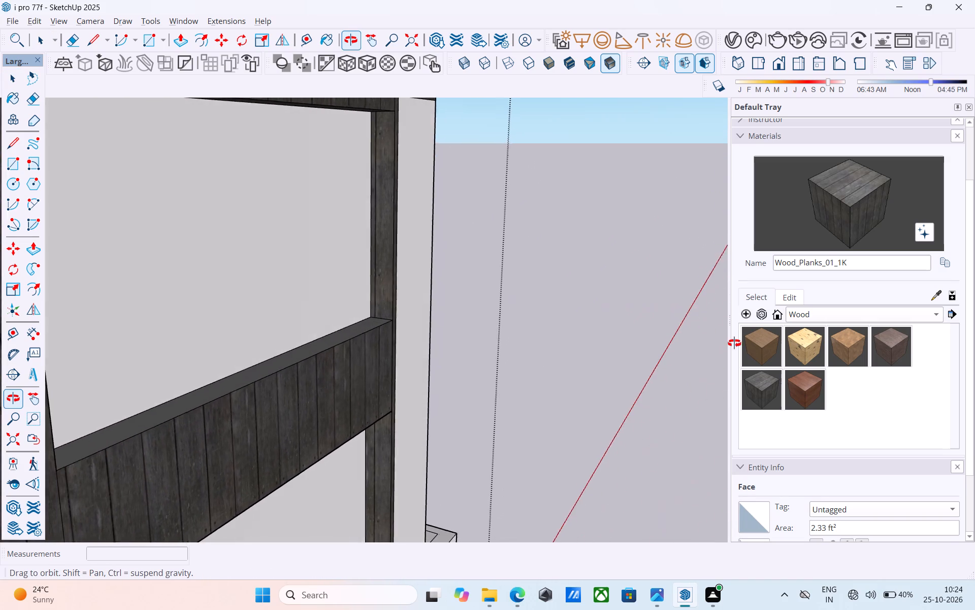
middle_drag(734, 343, 664, 341)
middle_drag(542, 321, 557, 317)
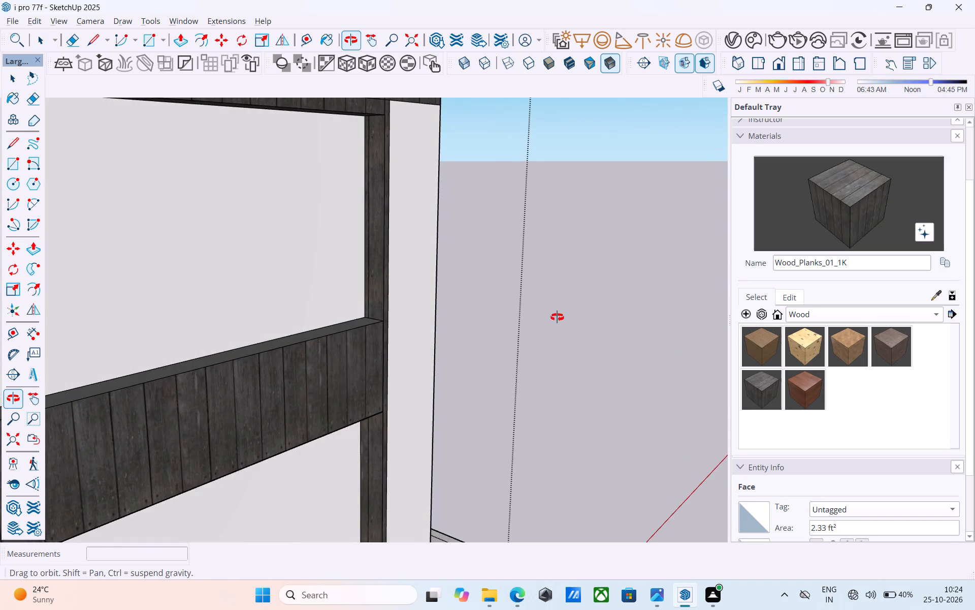
middle_drag(557, 317, 559, 320)
scroll(467, 231, up, 1)
middle_drag(465, 240, 464, 283)
scroll(464, 282, down, 5)
middle_drag(463, 283, 463, 273)
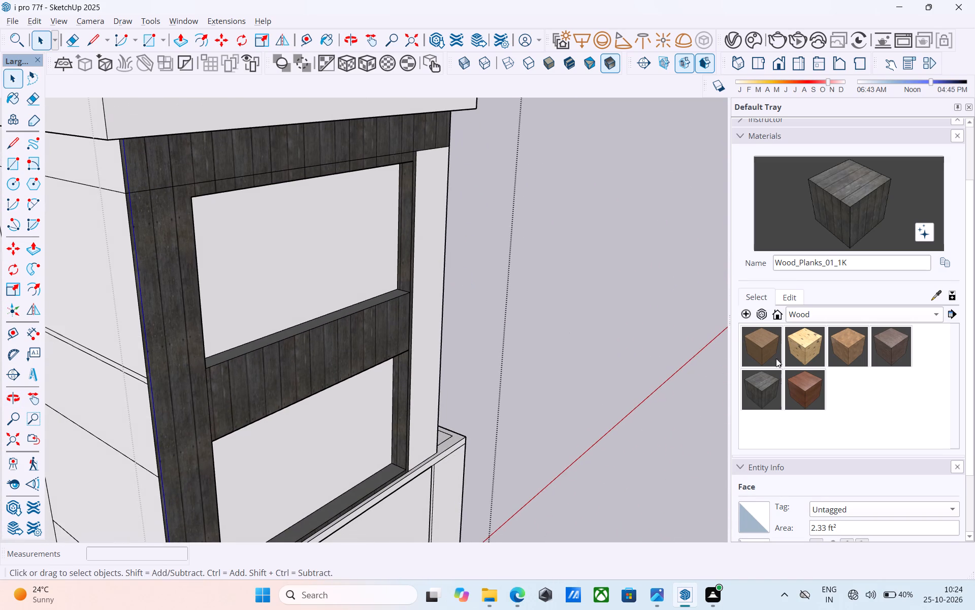
Paint the wide window's upper pillar-side reveal and the adjacent corner pillar face with Marble_01_1K from the Stone materials.
click(804, 315)
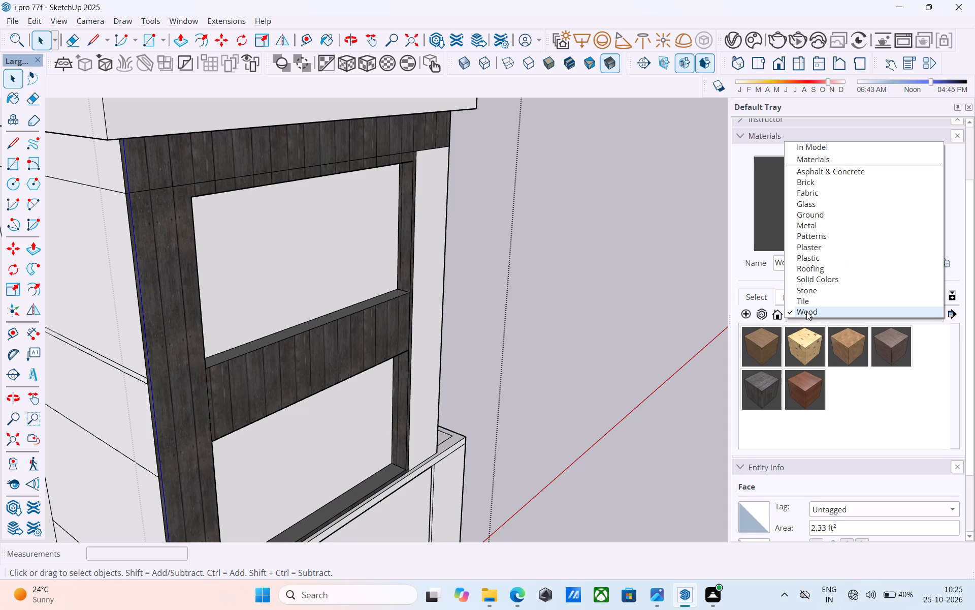
click(810, 294)
click(762, 358)
scroll(426, 235, up, 8)
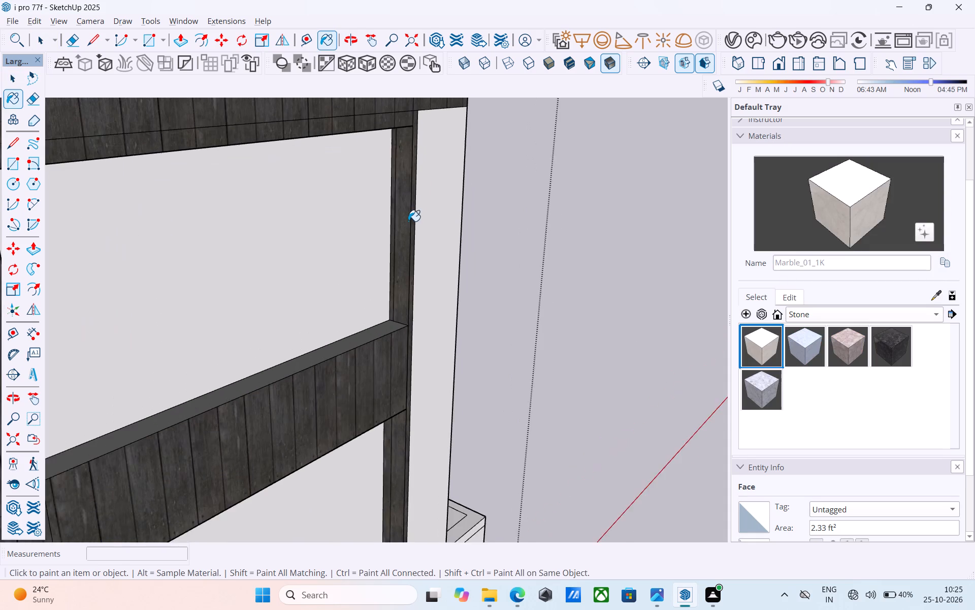
click(405, 219)
click(420, 222)
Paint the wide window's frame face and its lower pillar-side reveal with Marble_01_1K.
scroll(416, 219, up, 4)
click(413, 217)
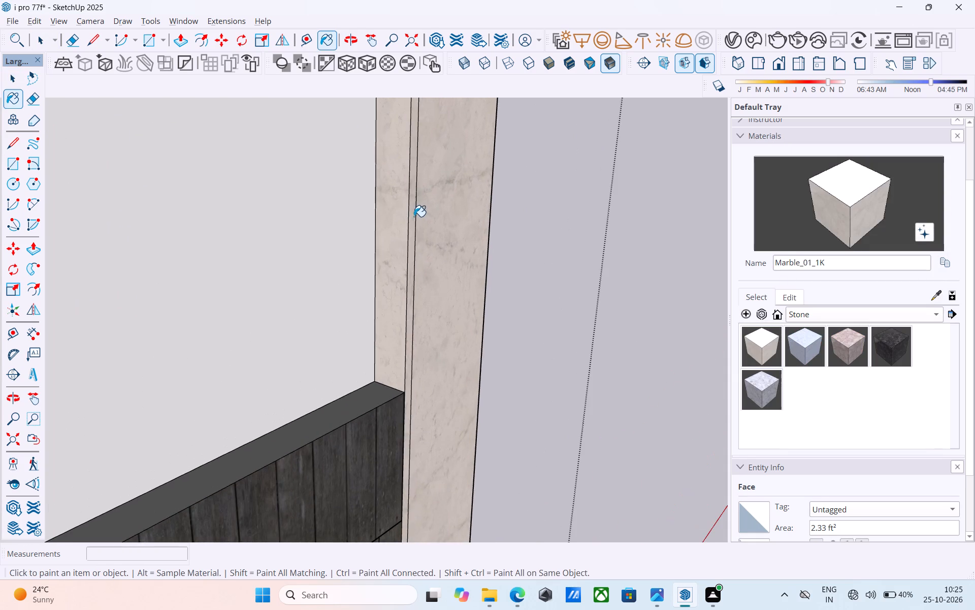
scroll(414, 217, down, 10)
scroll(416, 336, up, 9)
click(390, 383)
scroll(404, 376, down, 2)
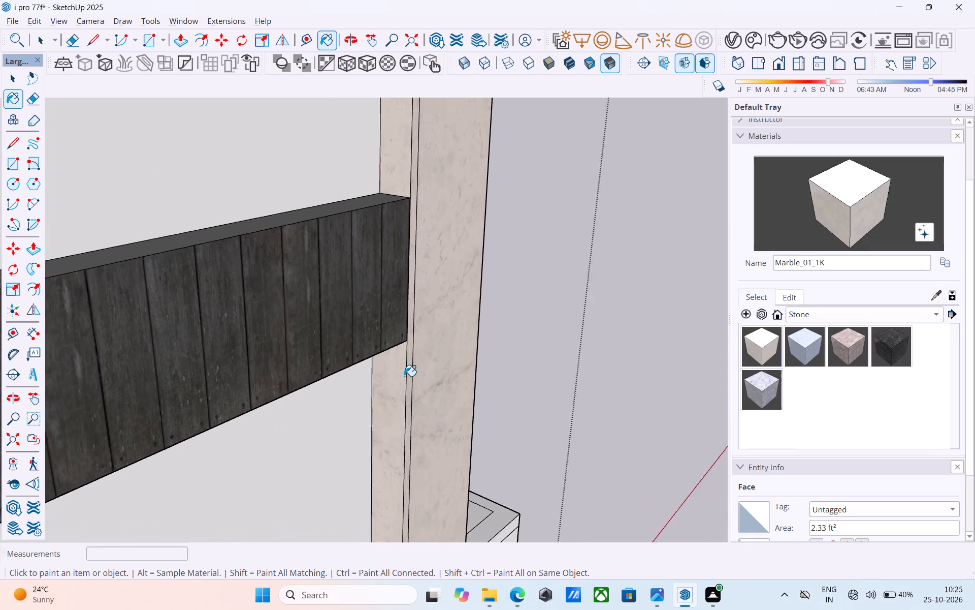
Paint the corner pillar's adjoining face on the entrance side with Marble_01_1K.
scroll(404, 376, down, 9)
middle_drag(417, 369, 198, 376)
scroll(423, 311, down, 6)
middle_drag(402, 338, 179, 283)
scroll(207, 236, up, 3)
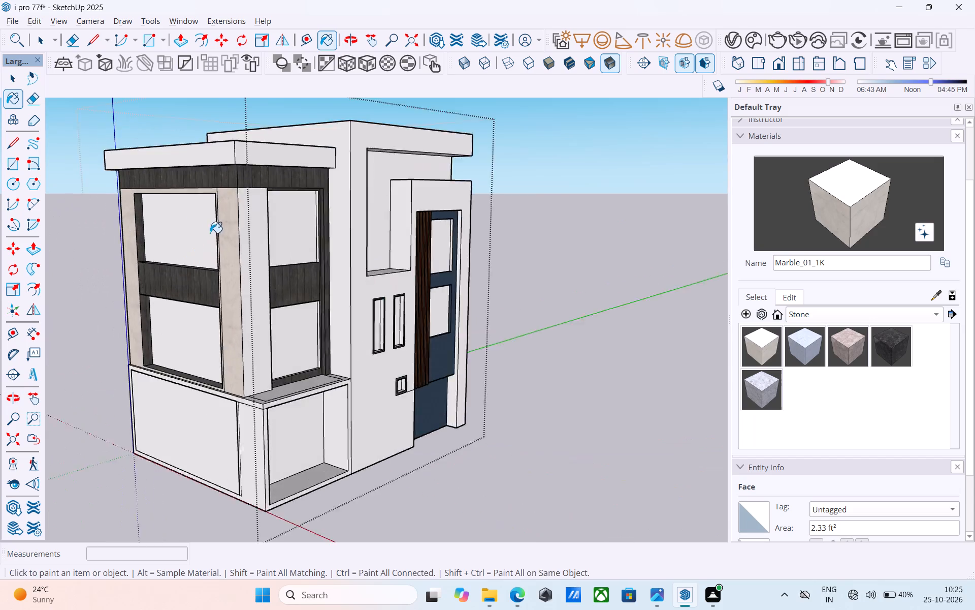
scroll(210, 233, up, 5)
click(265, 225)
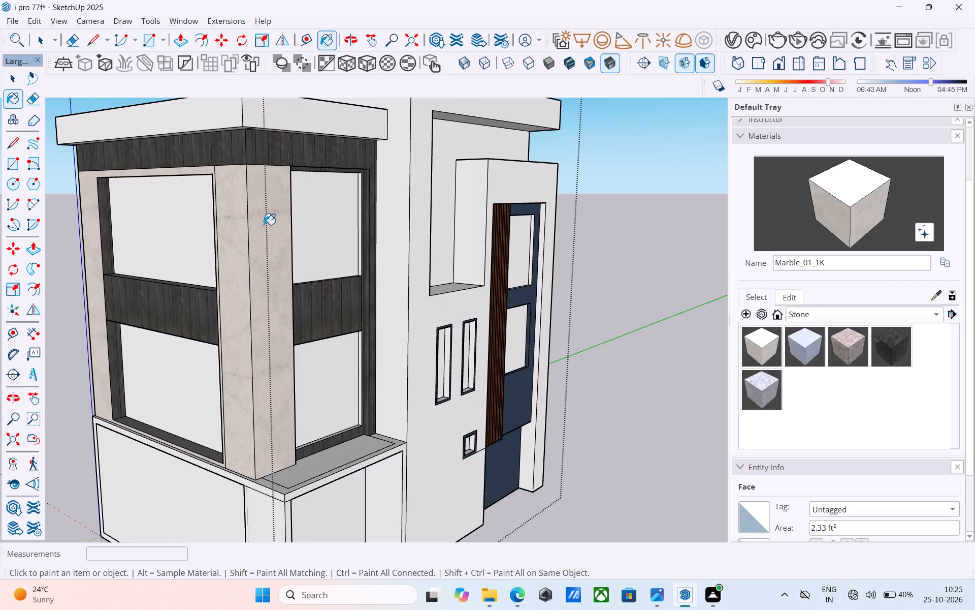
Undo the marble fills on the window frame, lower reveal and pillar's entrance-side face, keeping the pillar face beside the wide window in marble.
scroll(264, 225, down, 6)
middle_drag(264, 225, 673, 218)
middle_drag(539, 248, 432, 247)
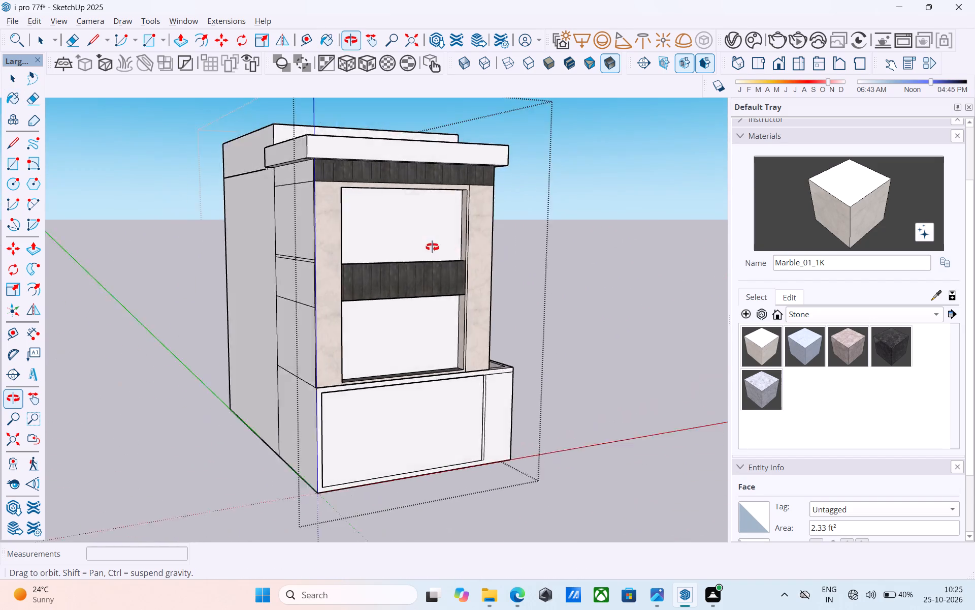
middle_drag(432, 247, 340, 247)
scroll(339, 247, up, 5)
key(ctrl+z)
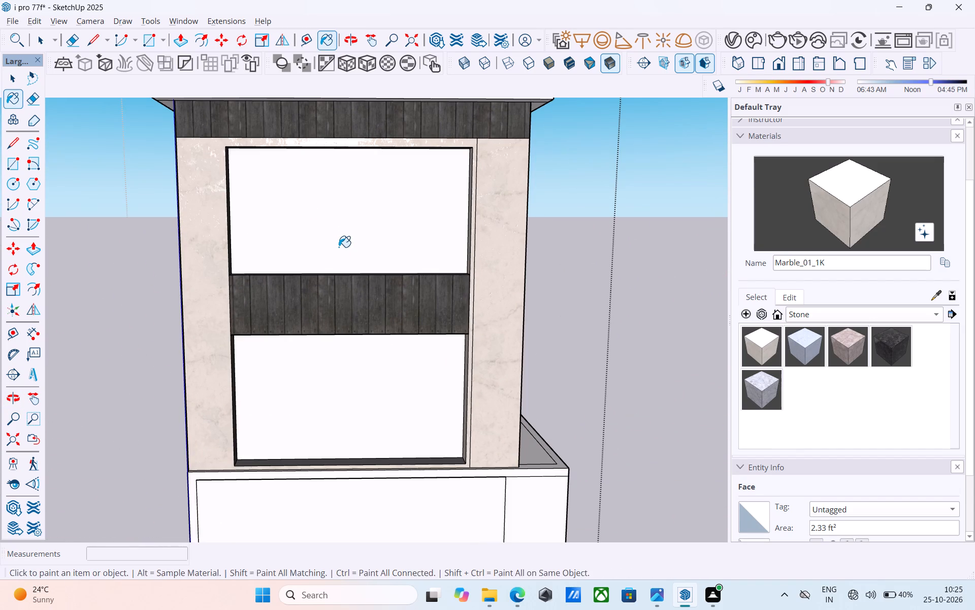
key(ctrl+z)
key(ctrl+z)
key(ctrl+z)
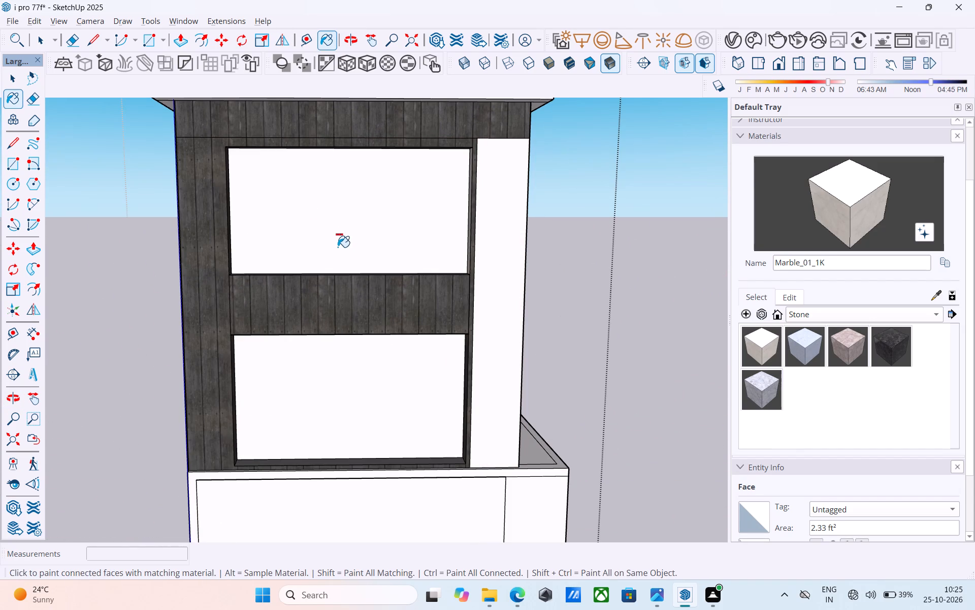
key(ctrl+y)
Draw 3" lines across the frame strip beside the pillar, from the upper opening's top corner and the lower opening's bottom corner.
shift+middle_drag(438, 163, 341, 282)
scroll(361, 270, up, 4)
key(l)
scroll(370, 263, up, 5)
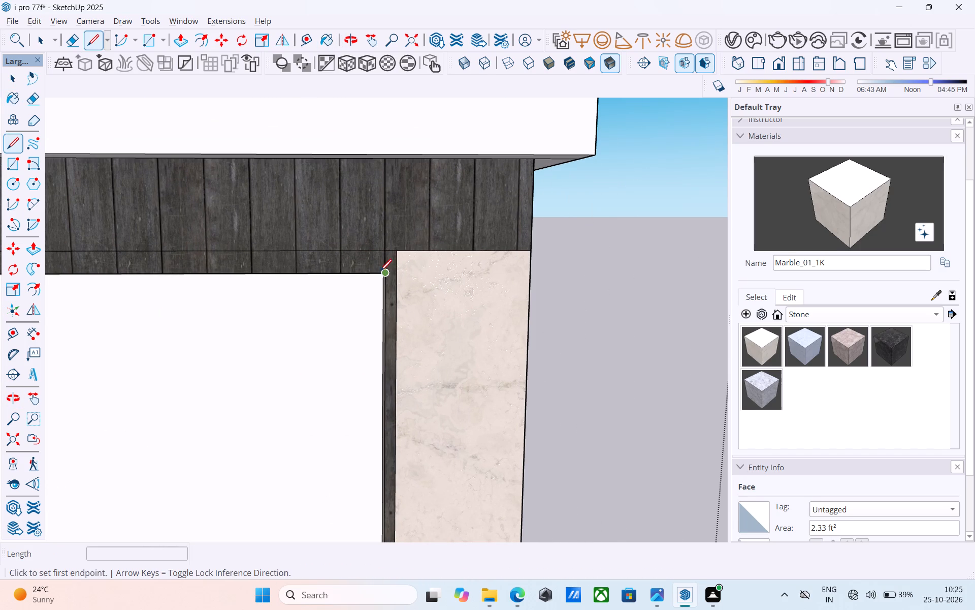
click(381, 273)
click(395, 276)
scroll(394, 279, down, 7)
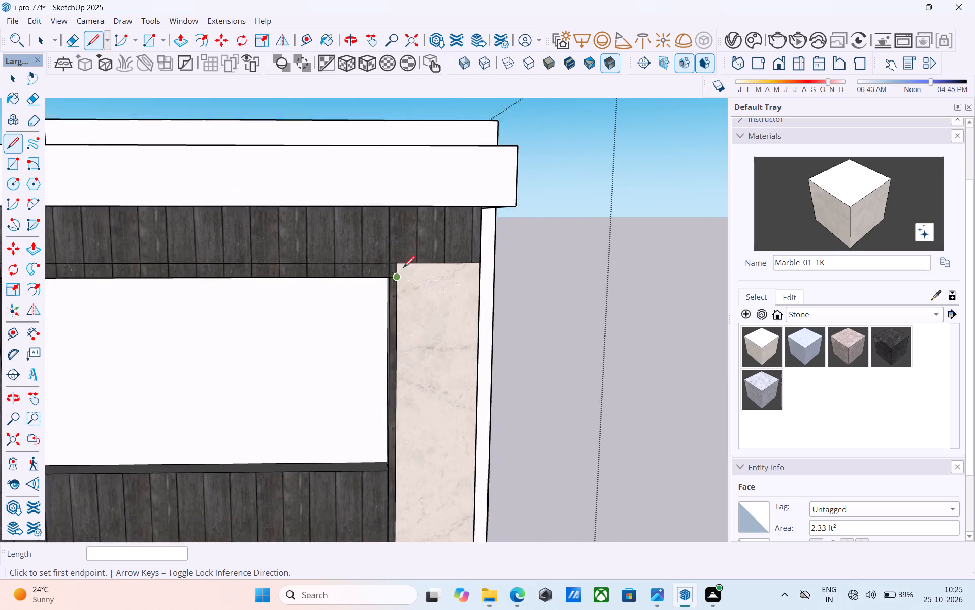
scroll(403, 269, down, 4)
scroll(380, 462, down, 3)
middle_drag(380, 462, 359, 293)
scroll(381, 342, up, 12)
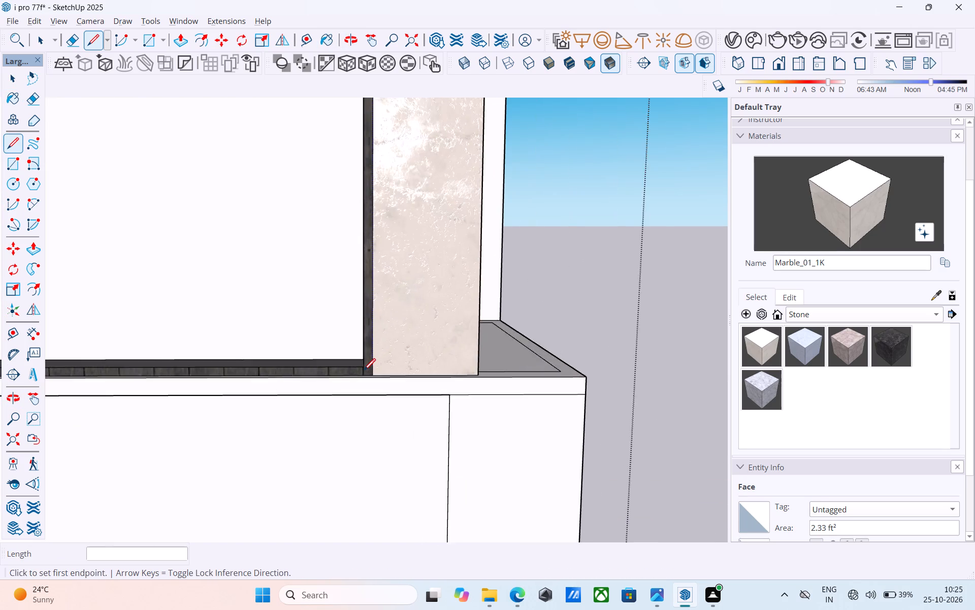
scroll(364, 372, up, 17)
click(370, 344)
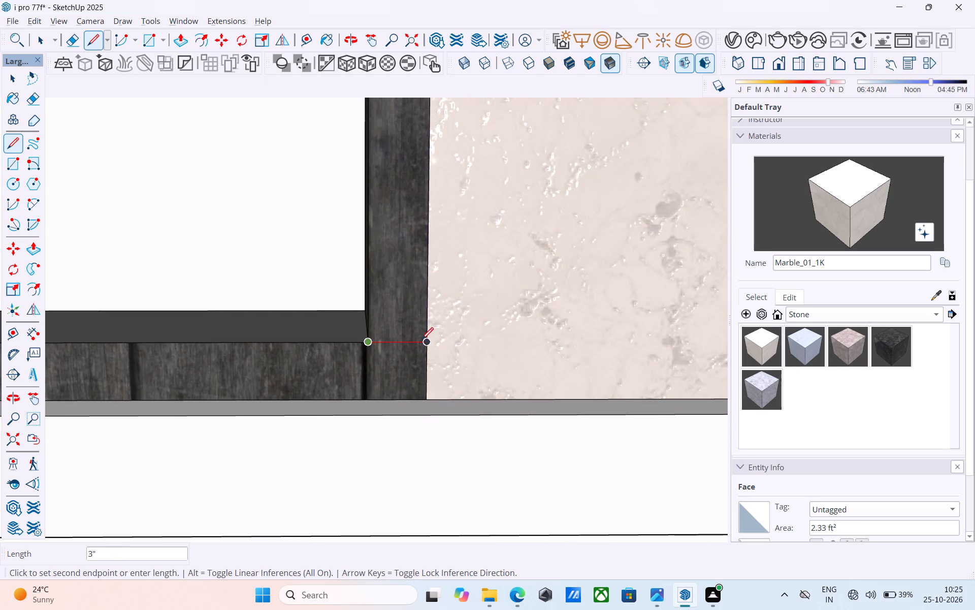
click(427, 340)
Paint the narrow frame strip beside the pillar and the pillar's entrance-side face with Marble_01_1K.
drag(843, 188, 850, 173)
click(416, 259)
scroll(414, 259, down, 20)
scroll(414, 259, down, 14)
shift+middle_drag(459, 334, 266, 392)
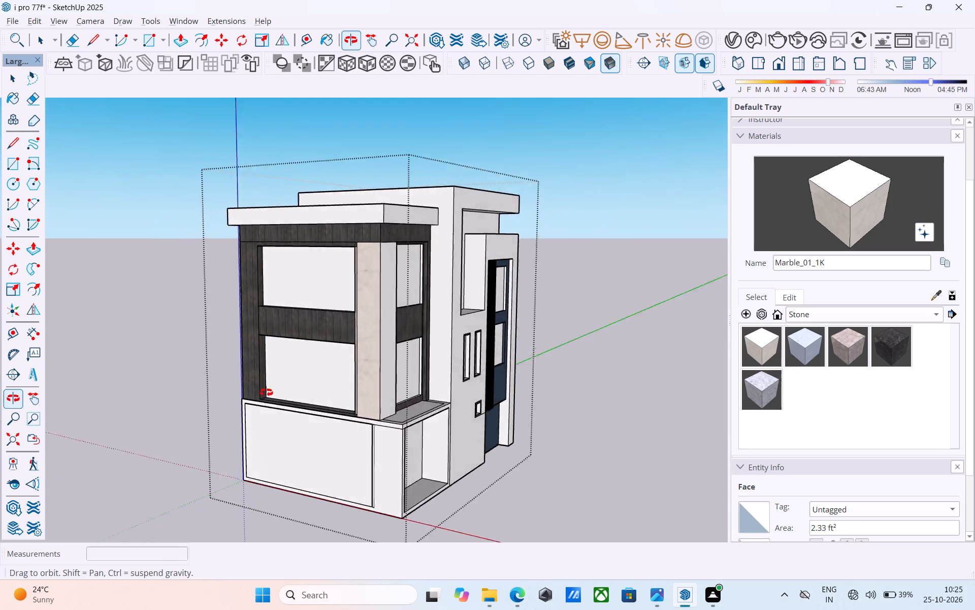
shift+middle_drag(266, 392, 130, 405)
shift+middle_drag(201, 359, 224, 390)
scroll(266, 375, up, 5)
click(325, 324)
Examine the entrance facade and the marble corner pillar from both sides of the building.
scroll(327, 324, up, 1)
middle_drag(254, 341, 58, 357)
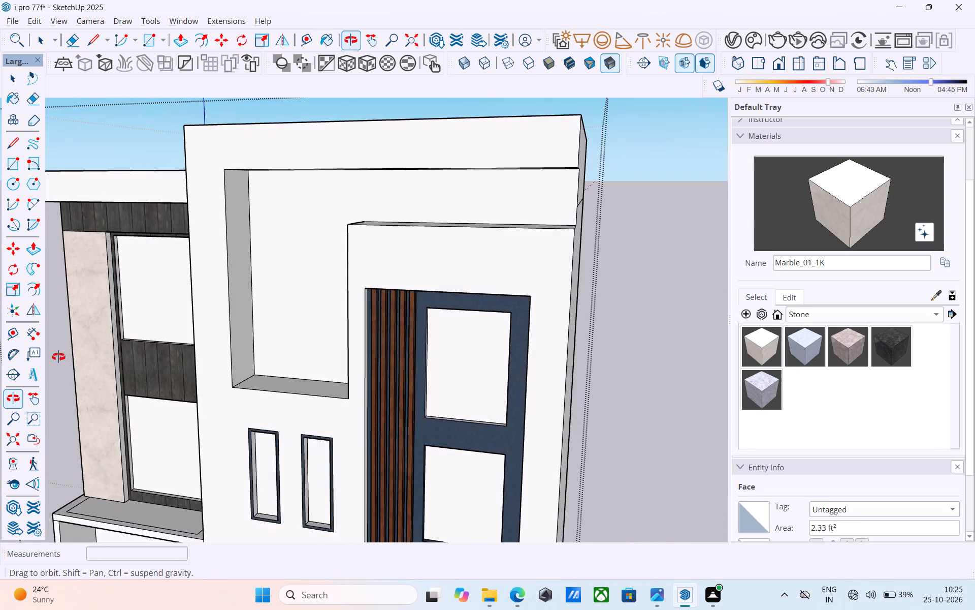
middle_drag(58, 357, 238, 383)
scroll(238, 383, up, 1)
scroll(238, 383, down, 4)
shift+middle_drag(243, 399, 251, 421)
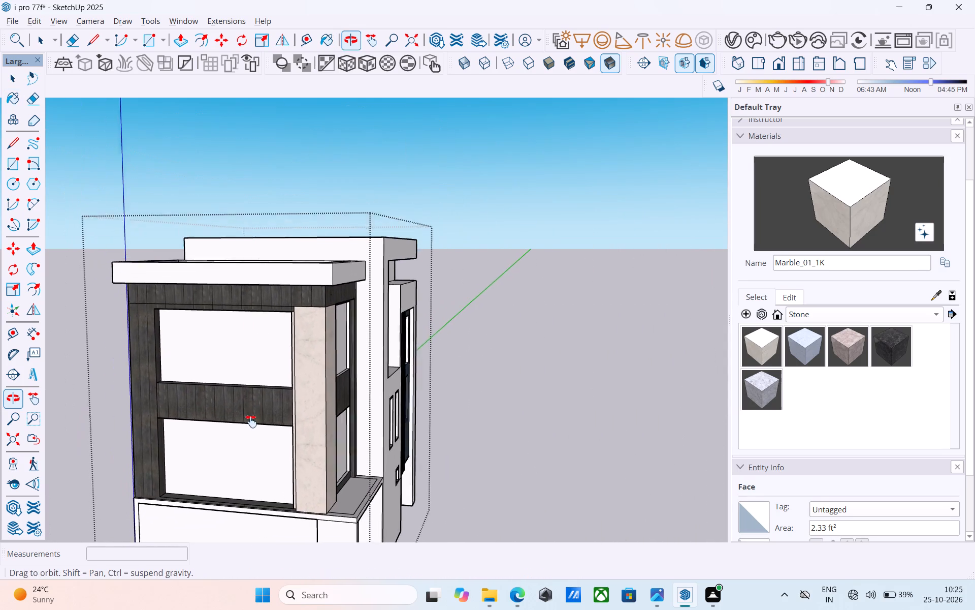
shift+middle_drag(251, 421, 255, 430)
shift+middle_drag(254, 417, 301, 460)
Push the top reveal of the wide window's upper opening up 6" to the plank band's lower edge.
scroll(277, 382, up, 5)
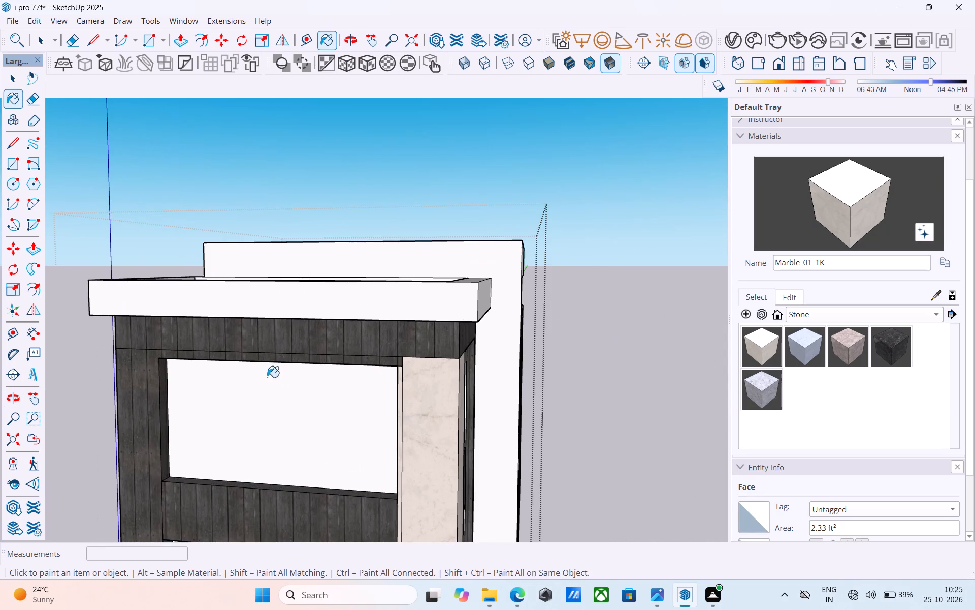
middle_drag(266, 377, 251, 324)
scroll(252, 327, up, 5)
middle_drag(243, 315, 168, 314)
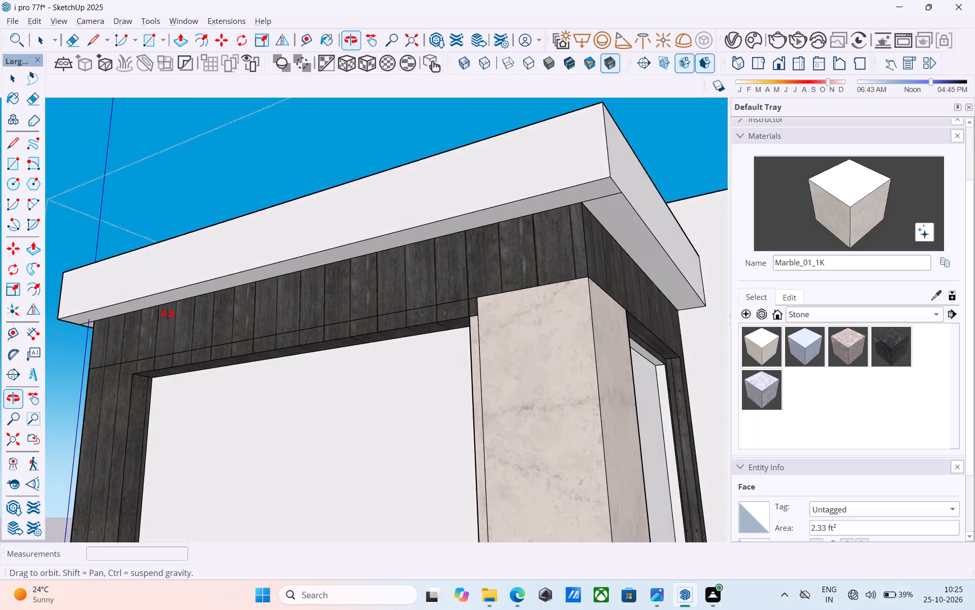
middle_drag(168, 314, 120, 331)
middle_click(293, 342)
scroll(290, 340, up, 5)
key(space)
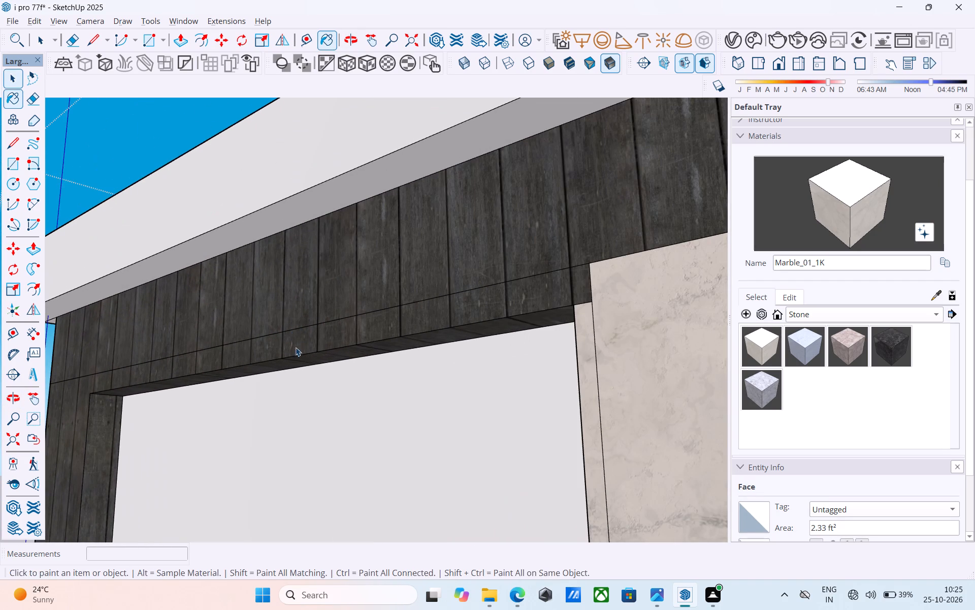
click(318, 359)
key(p)
click(318, 359)
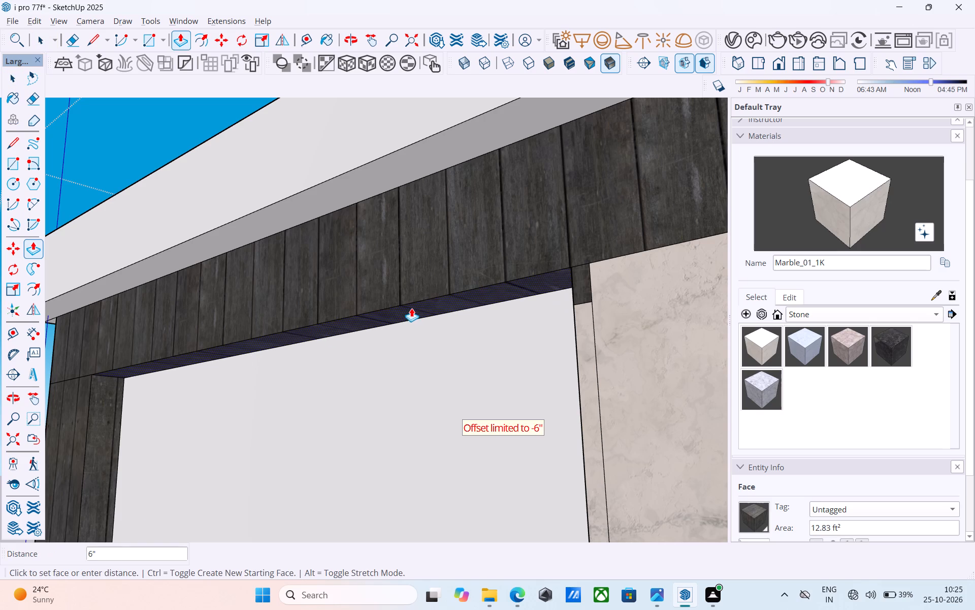
click(411, 308)
key(space)
Paint the leftover frame piece at the top of the narrow strip beside the pillar with Marble_01_1K.
scroll(412, 308, down, 11)
scroll(462, 301, down, 3)
click(851, 196)
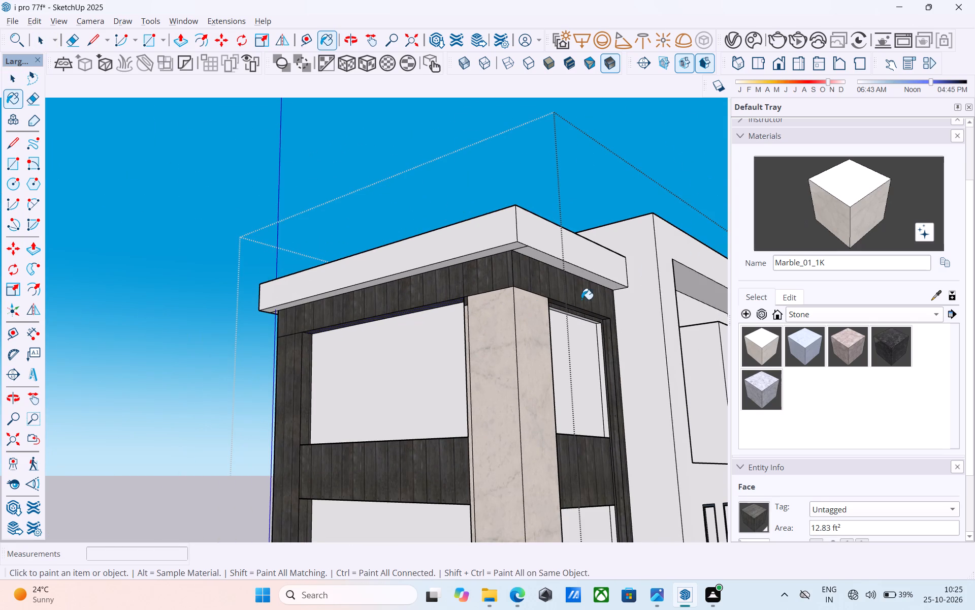
scroll(444, 307, up, 18)
click(483, 295)
scroll(456, 235, down, 5)
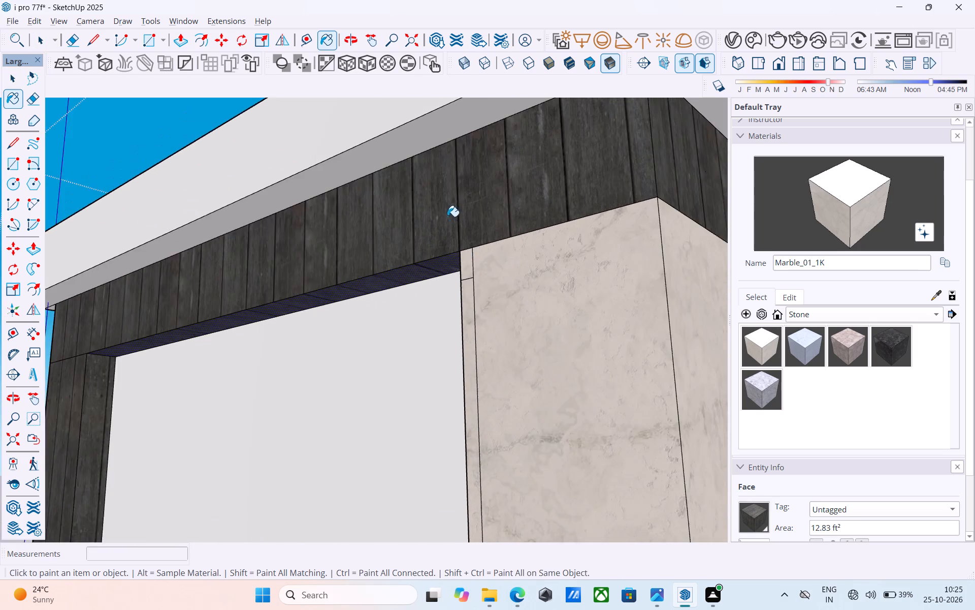
Erase the seam where the upper plank band meets the frame post at the outer end of the wide window.
scroll(447, 217, down, 20)
scroll(447, 217, down, 2)
key(space)
middle_drag(424, 245, 426, 365)
scroll(424, 414, up, 7)
scroll(382, 375, down, 7)
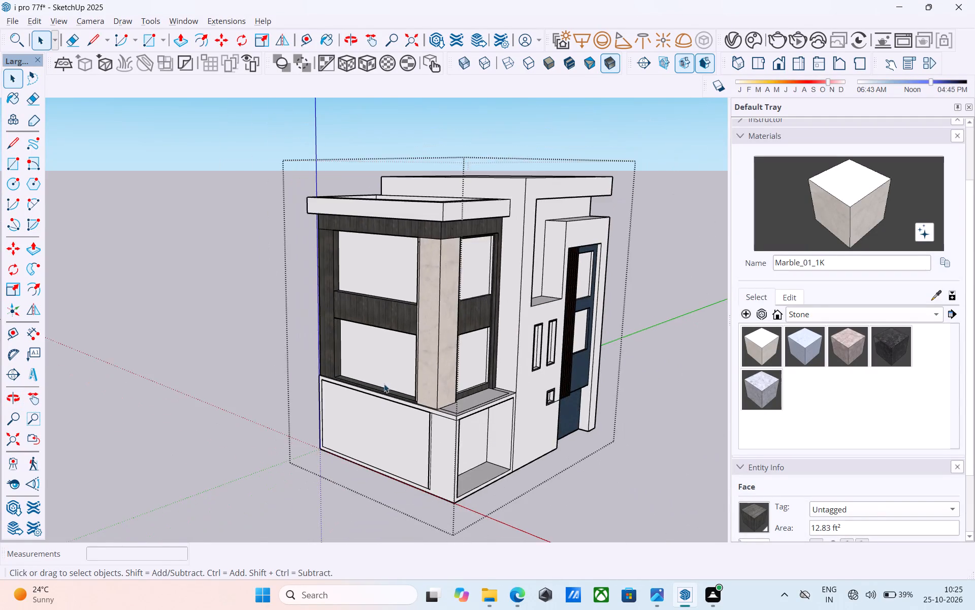
middle_drag(387, 397, 418, 378)
middle_drag(418, 378, 488, 375)
scroll(335, 239, up, 1)
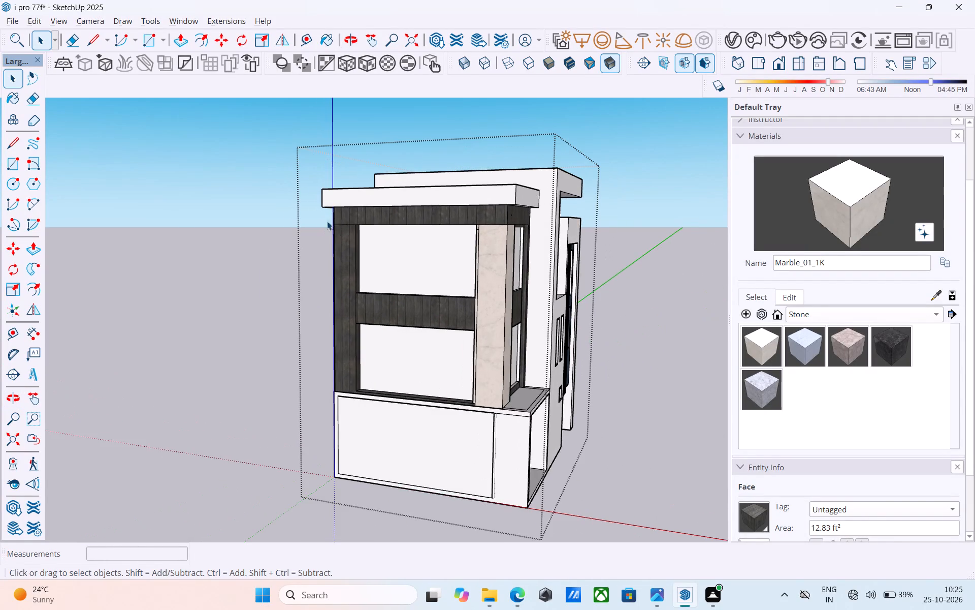
scroll(336, 217, up, 4)
key(e)
drag(340, 223, 344, 230)
key(space)
Save the model.
key(ctrl+s)
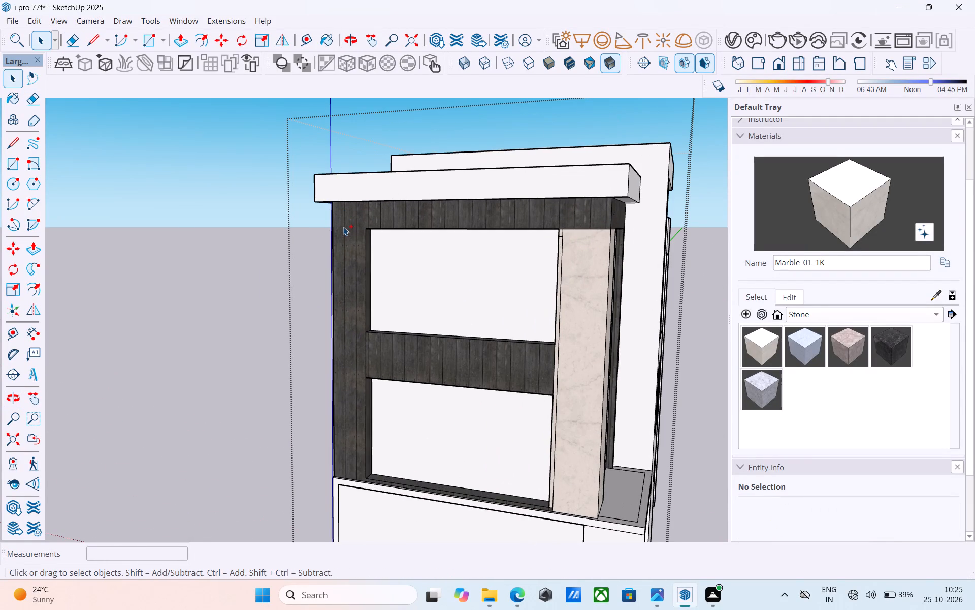
key(space)
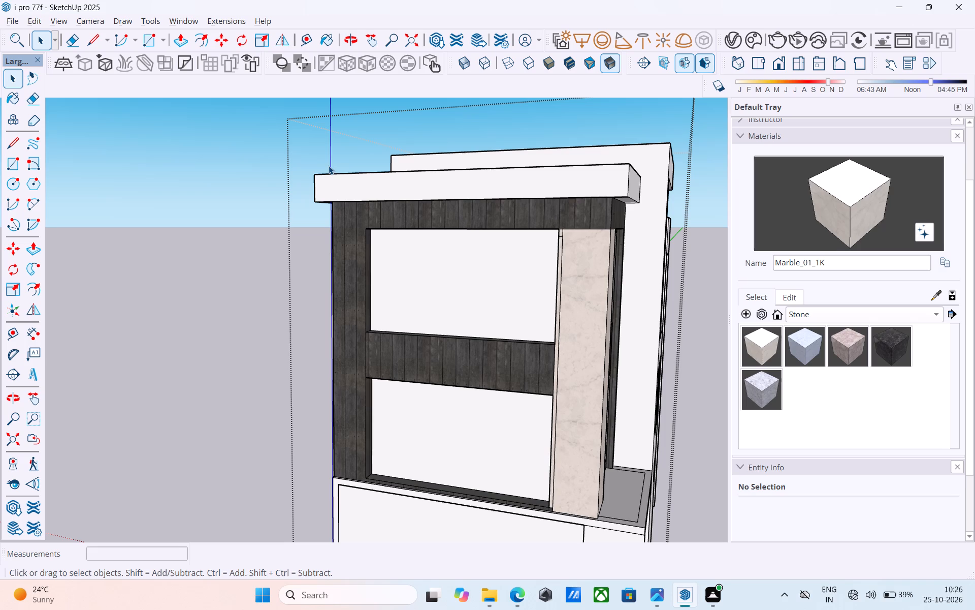
Examine the clad corner and the entrance facade from several angles and distances.
scroll(329, 166, down, 12)
middle_drag(329, 168, 266, 189)
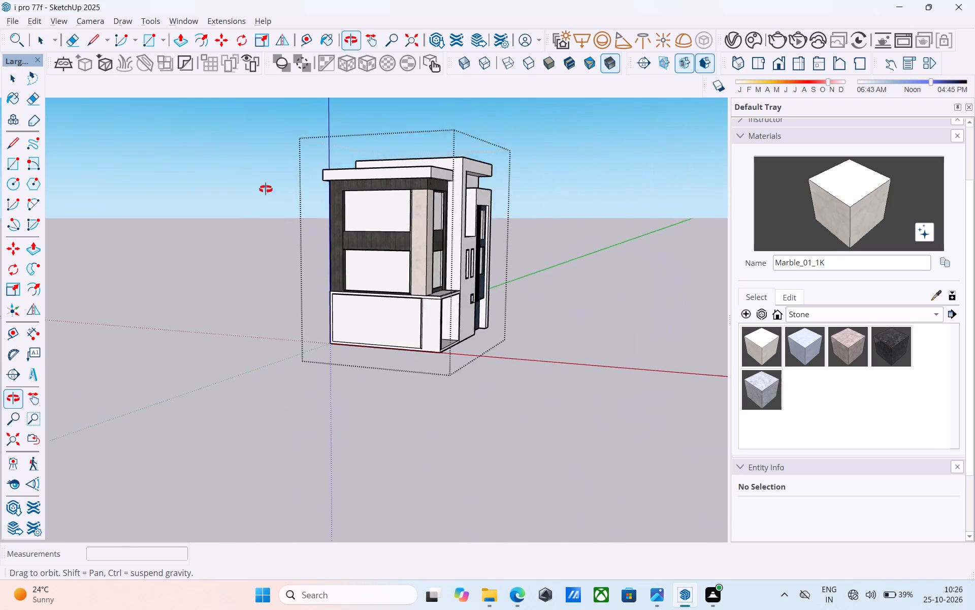
middle_drag(266, 189, 233, 196)
scroll(393, 197, down, 6)
middle_drag(409, 286, 406, 263)
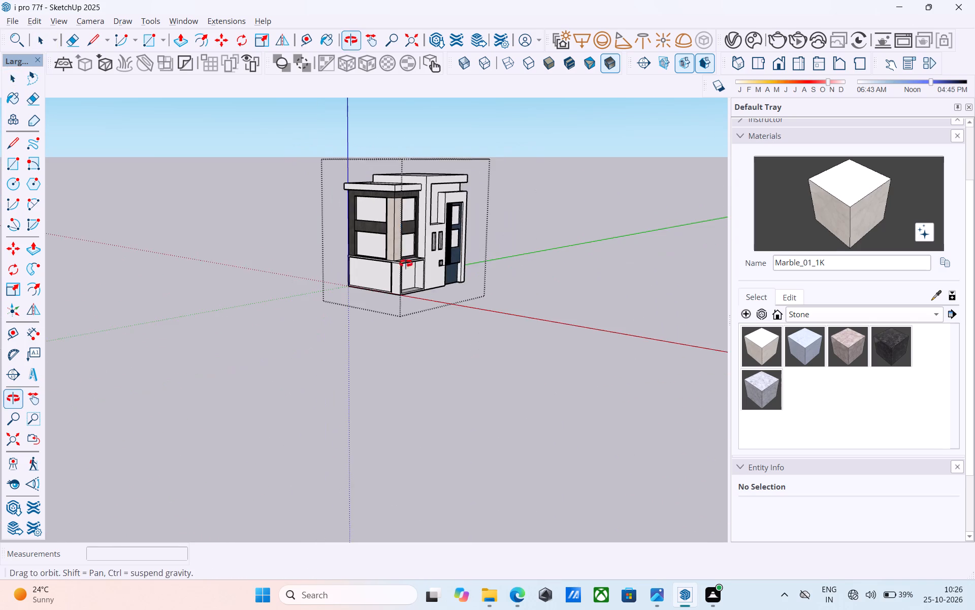
middle_drag(406, 263, 400, 248)
scroll(400, 187, up, 9)
scroll(397, 192, down, 4)
middle_drag(391, 199, 294, 206)
scroll(396, 237, up, 5)
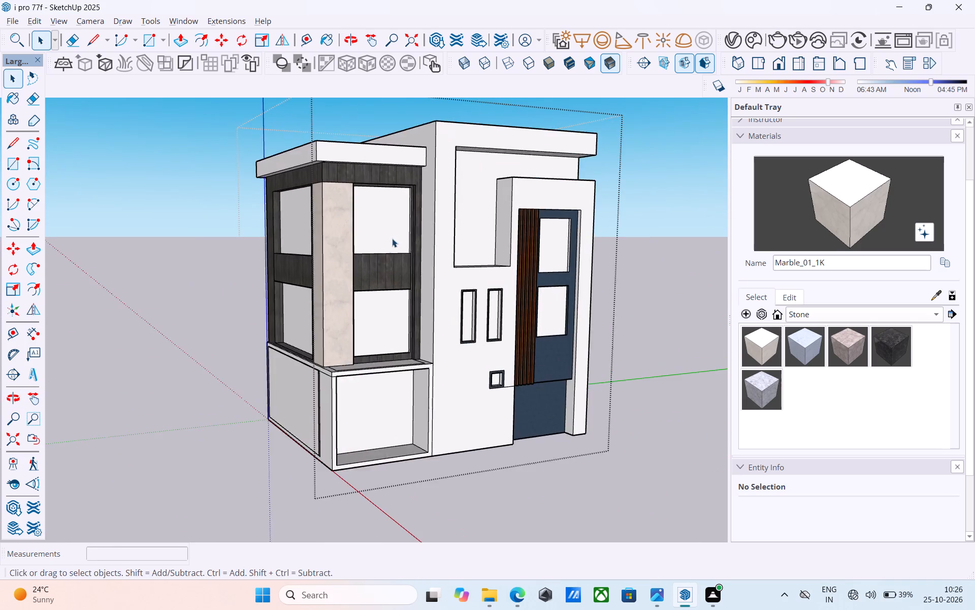
middle_drag(384, 243, 311, 231)
scroll(309, 236, up, 1)
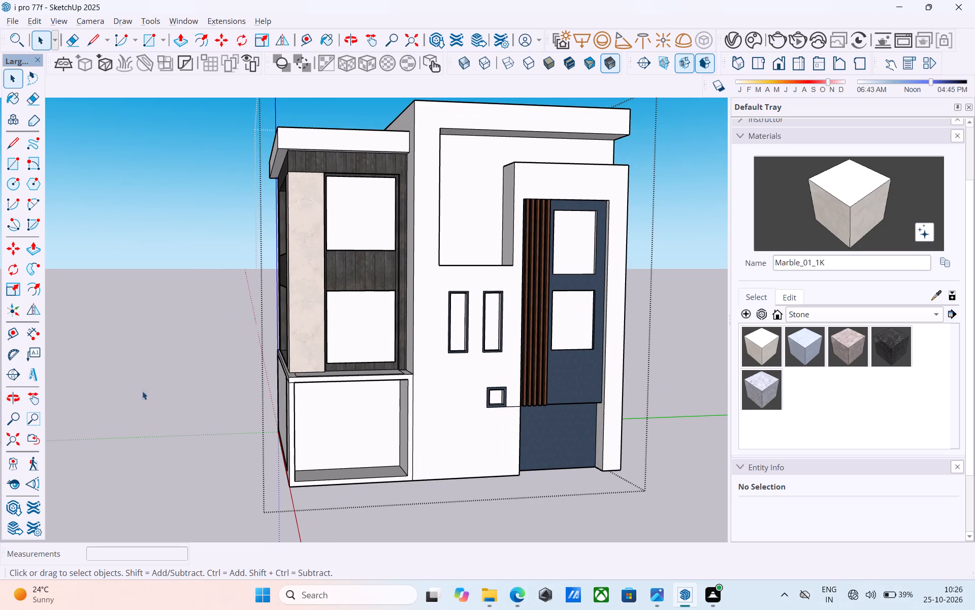
Change the camera's field of view to about 59.59 degrees.
click(37, 485)
drag(389, 302, 337, 422)
scroll(356, 392, down, 4)
middle_drag(357, 392, 327, 381)
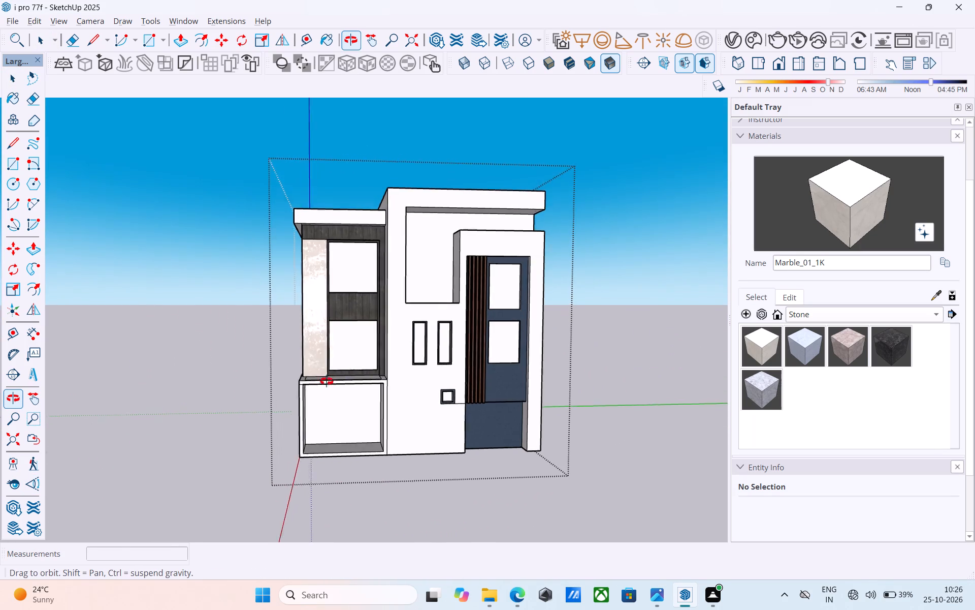
middle_drag(327, 381, 320, 377)
scroll(372, 343, up, 3)
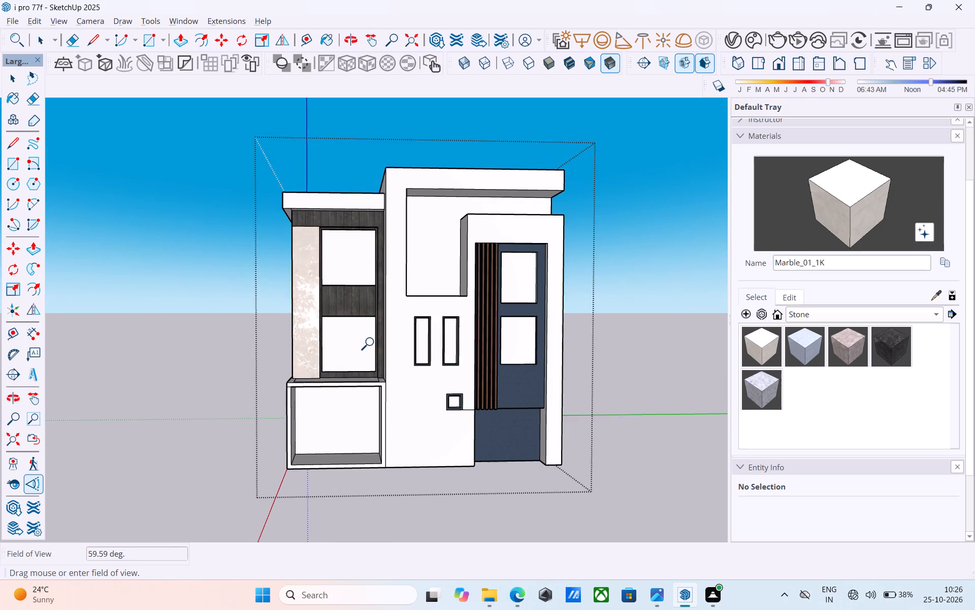
scroll(372, 343, up, 2)
scroll(372, 343, down, 5)
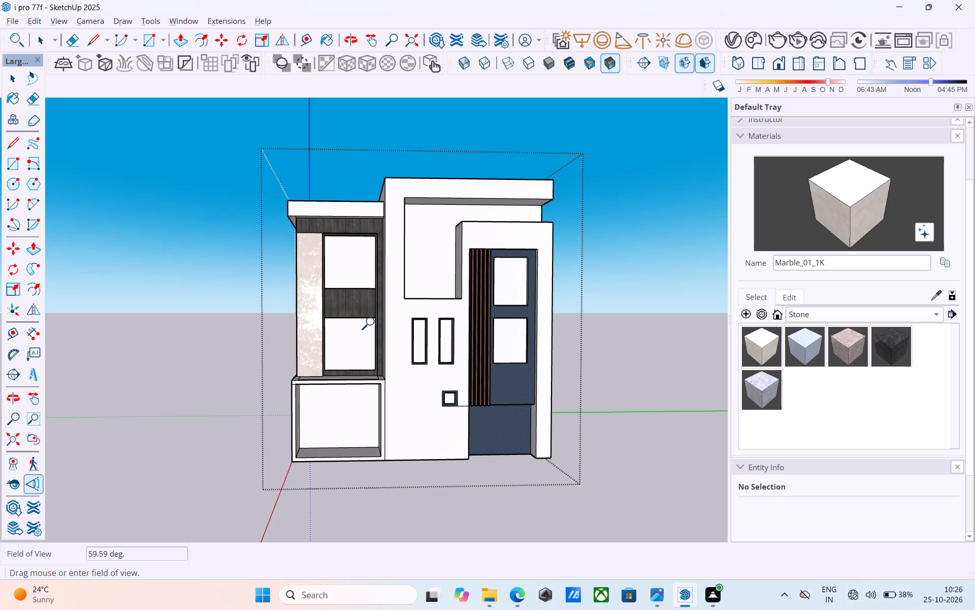
Paint the lower roof band's outer faces above the wide window and on the entrance side with Wood_Planks_01_1K.
middle_drag(424, 328, 477, 322)
scroll(471, 304, down, 2)
middle_drag(471, 304, 599, 330)
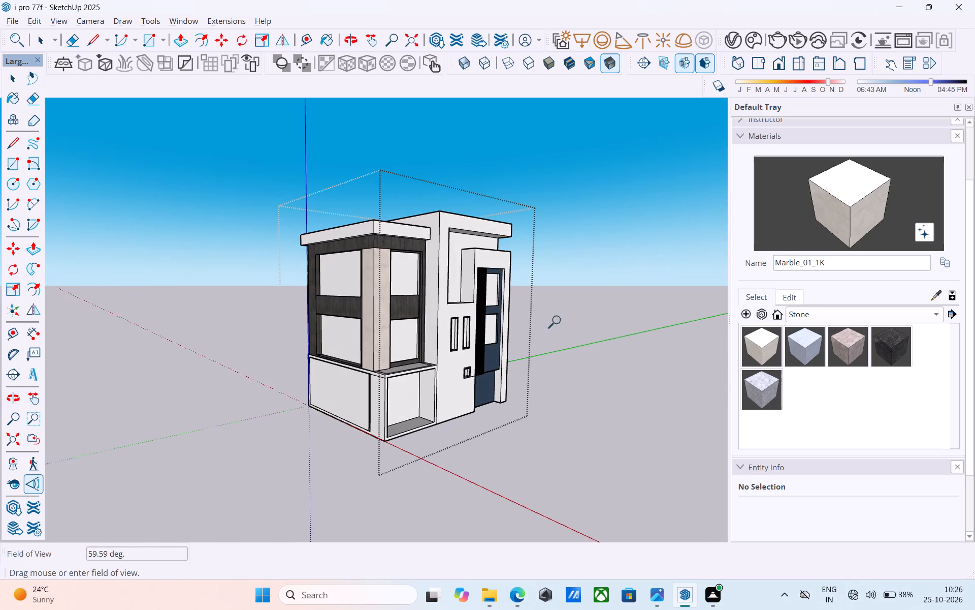
middle_drag(494, 294, 620, 295)
click(858, 320)
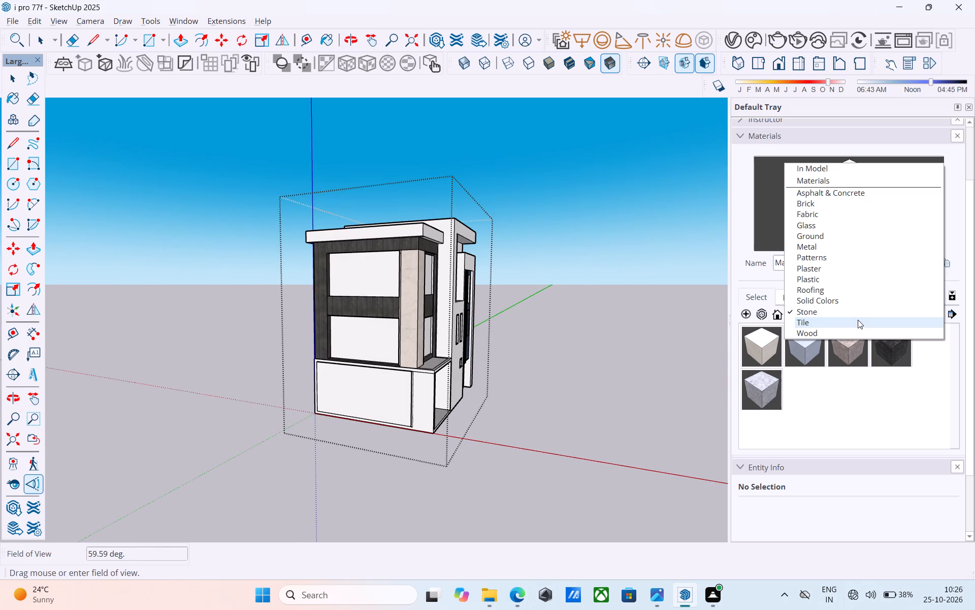
click(855, 329)
click(757, 399)
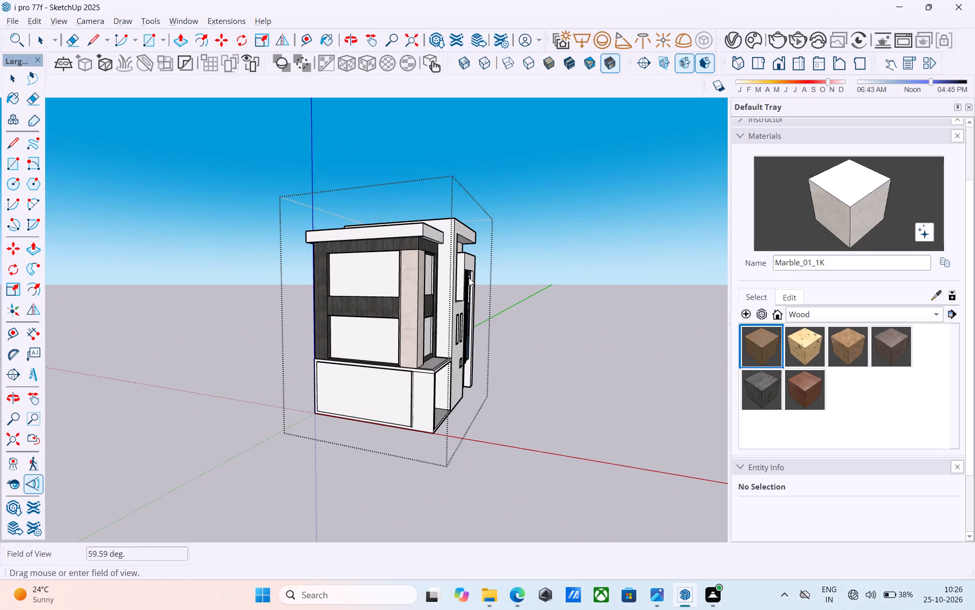
scroll(388, 221, up, 8)
click(412, 259)
middle_drag(437, 257, 337, 235)
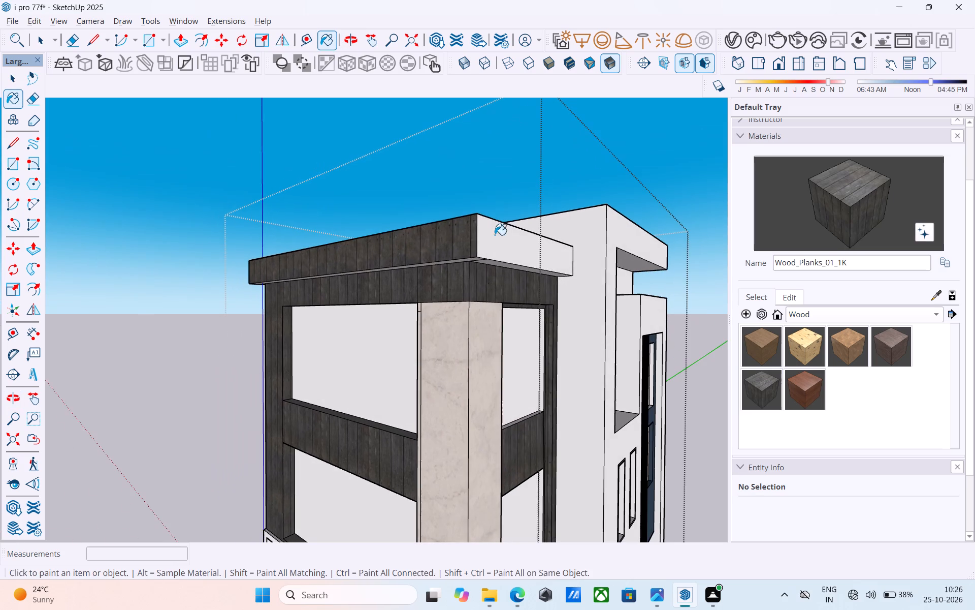
click(520, 227)
middle_drag(504, 264, 485, 232)
click(487, 225)
Paint the underside of the lower roof band's overhang with Wood_Planks_01_1K.
middle_drag(487, 251, 482, 225)
scroll(472, 231, up, 5)
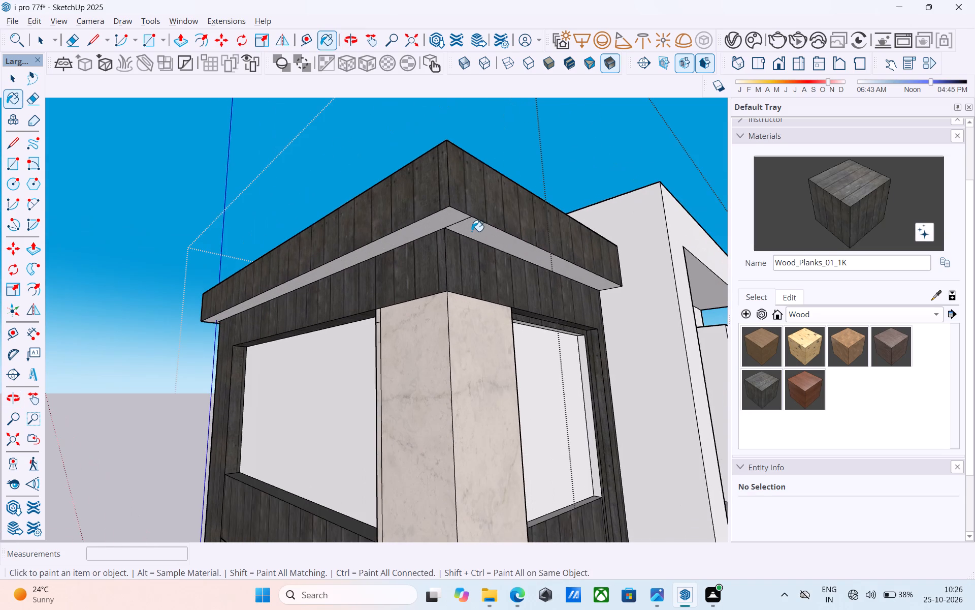
click(472, 231)
click(452, 222)
Paint the lower roof band's face and underside above the blank side wall with Wood_Planks_01_1K.
scroll(449, 215, down, 4)
middle_drag(426, 232, 795, 287)
middle_drag(486, 300, 513, 301)
scroll(409, 302, up, 3)
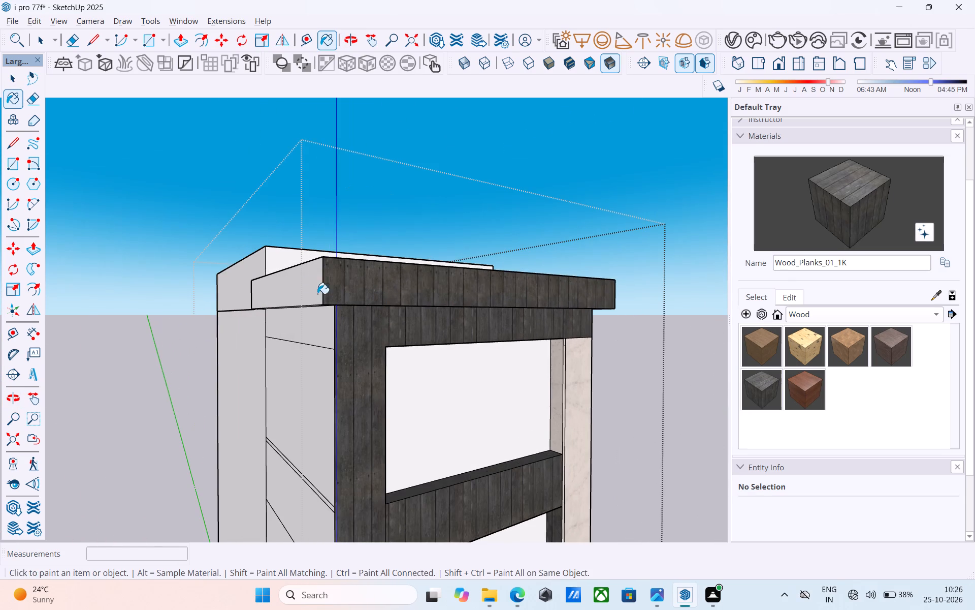
click(289, 286)
middle_drag(292, 261, 312, 186)
scroll(333, 270, up, 4)
click(324, 239)
Examine the plank-clad roof band together with the corner pillar and entrance facade.
scroll(362, 213, down, 4)
middle_drag(359, 223, 209, 352)
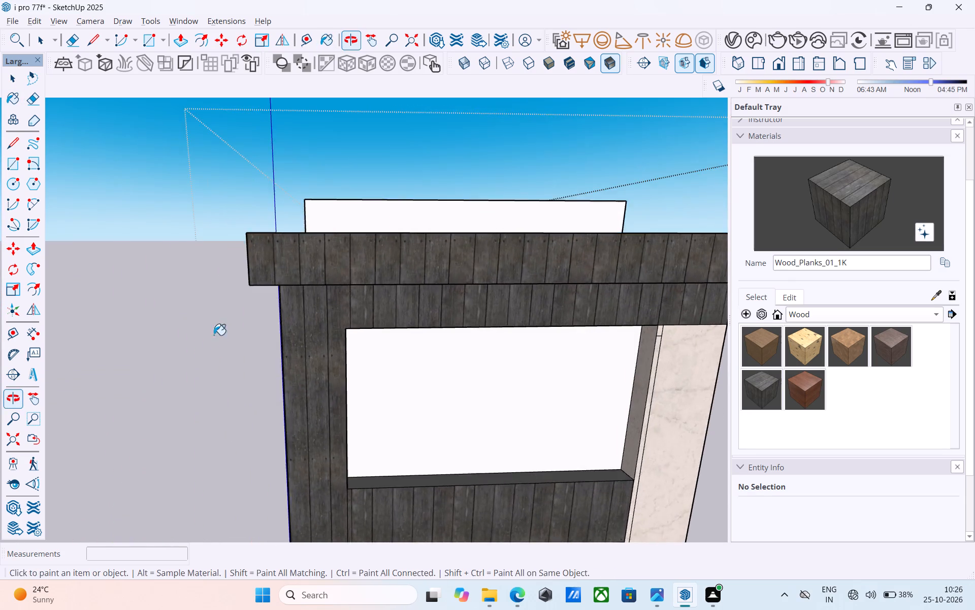
scroll(311, 255, down, 6)
middle_drag(440, 275, 157, 219)
scroll(349, 220, down, 11)
middle_drag(392, 232, 387, 238)
scroll(387, 238, up, 5)
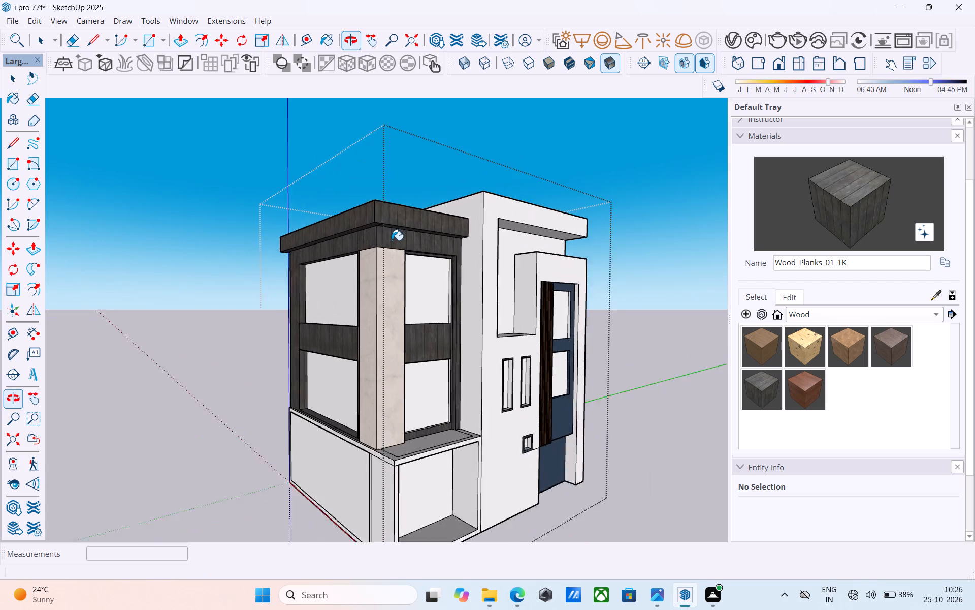
middle_drag(392, 240, 345, 234)
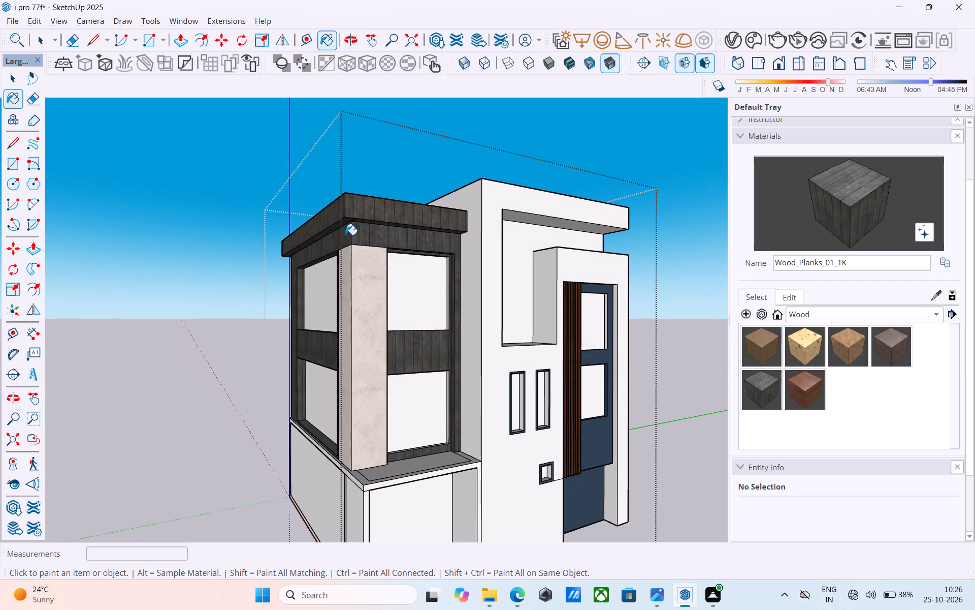
middle_drag(357, 223, 380, 260)
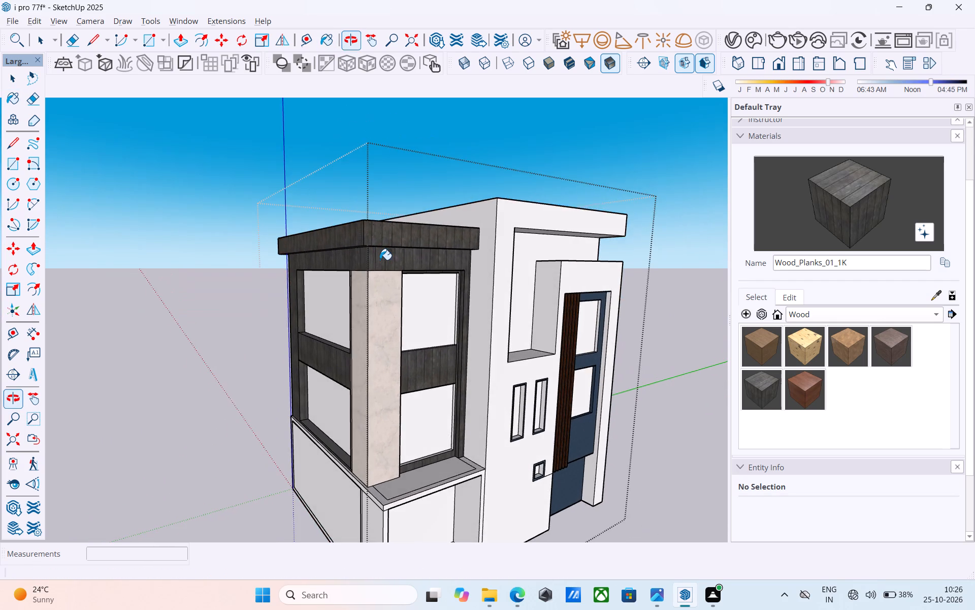
Draw a 12' 9" line from the corner edge's midpoint along the roof band's entrance-side face, dividing it at mid-height.
scroll(376, 240, up, 13)
middle_drag(373, 236, 391, 288)
key(l)
scroll(368, 251, up, 4)
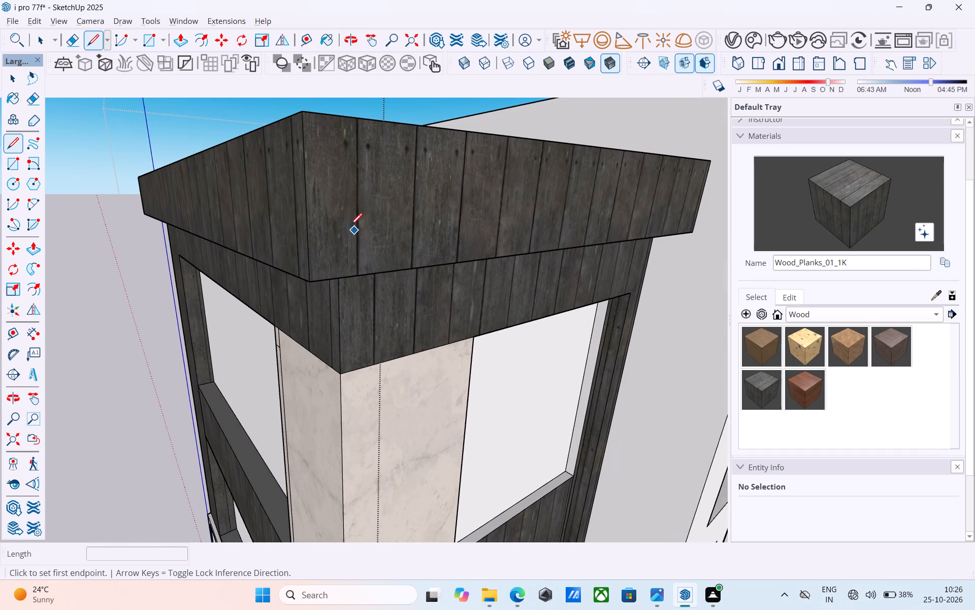
click(304, 194)
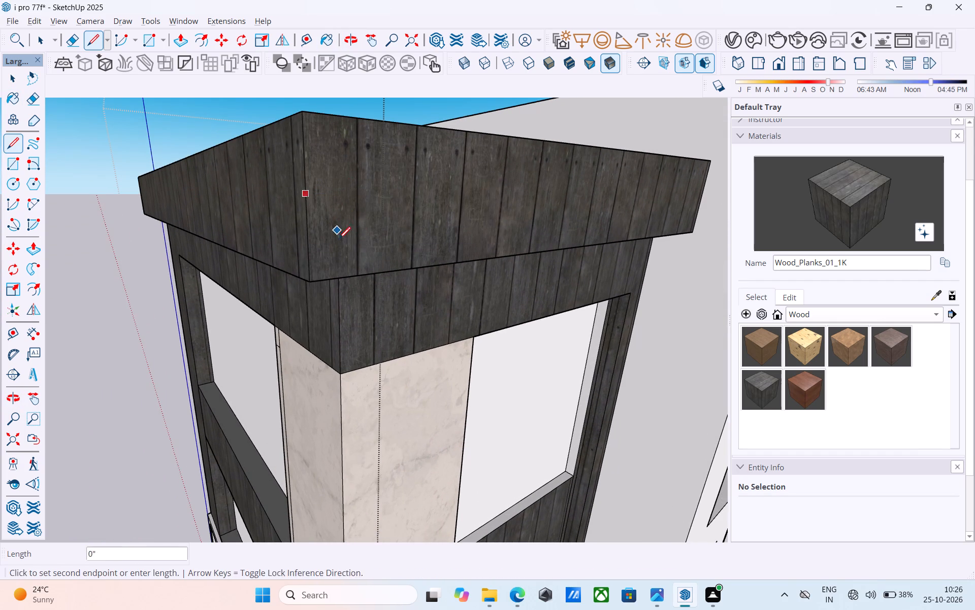
shift+middle_drag(339, 247, 338, 301)
key(l)
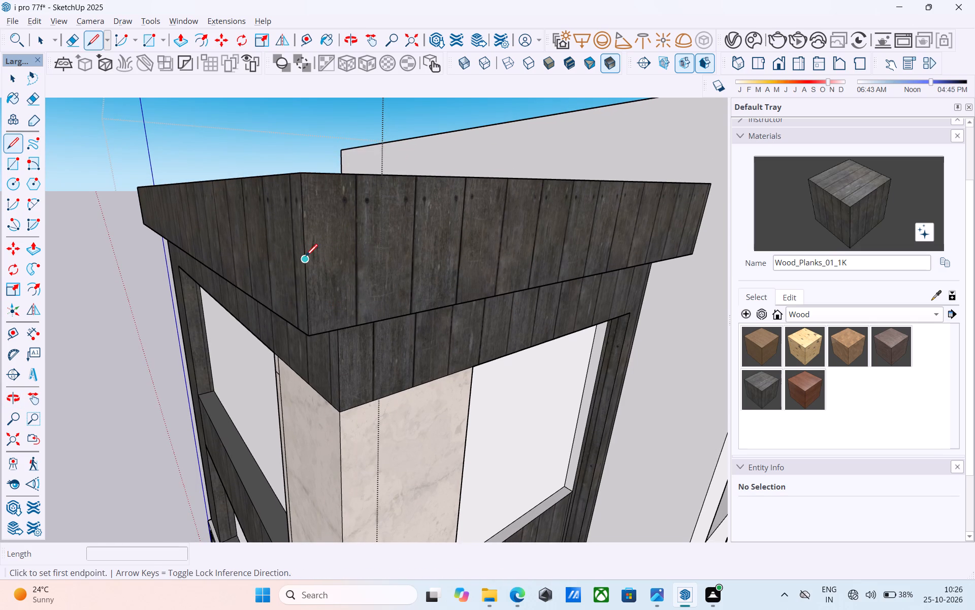
click(306, 257)
scroll(345, 234, down, 4)
shift+middle_drag(344, 236, 197, 315)
scroll(568, 264, up, 3)
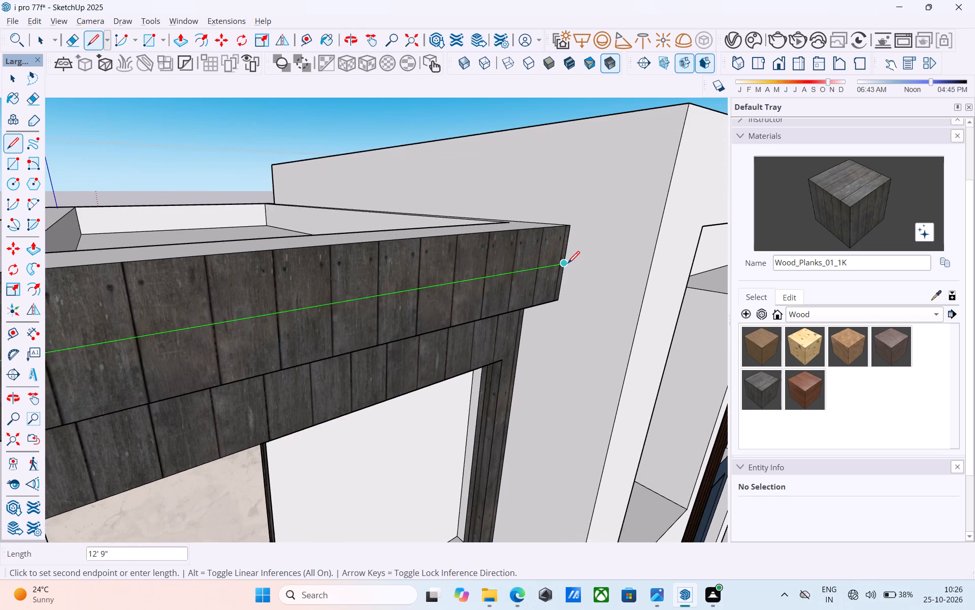
click(568, 264)
scroll(568, 264, down, 6)
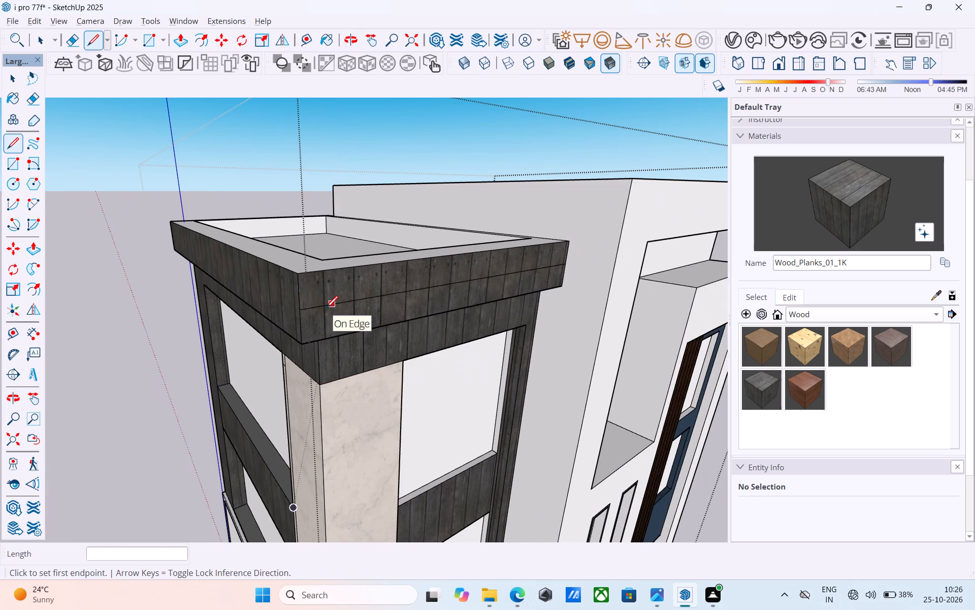
Continue the mid-height dividing line across the roof band's wide-window face and its face above the blank side wall.
click(302, 309)
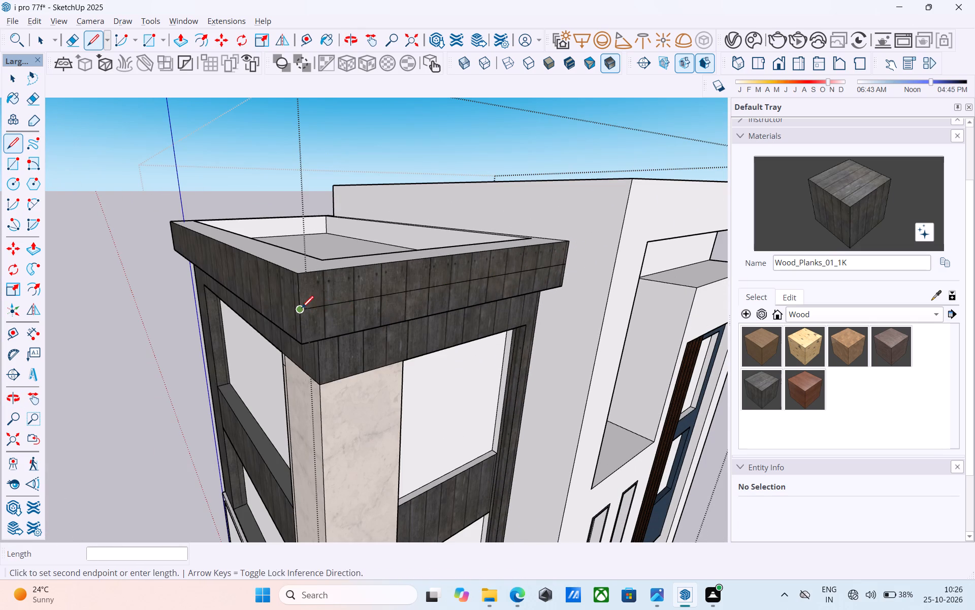
scroll(303, 307, down, 5)
shift+middle_drag(244, 288, 840, 256)
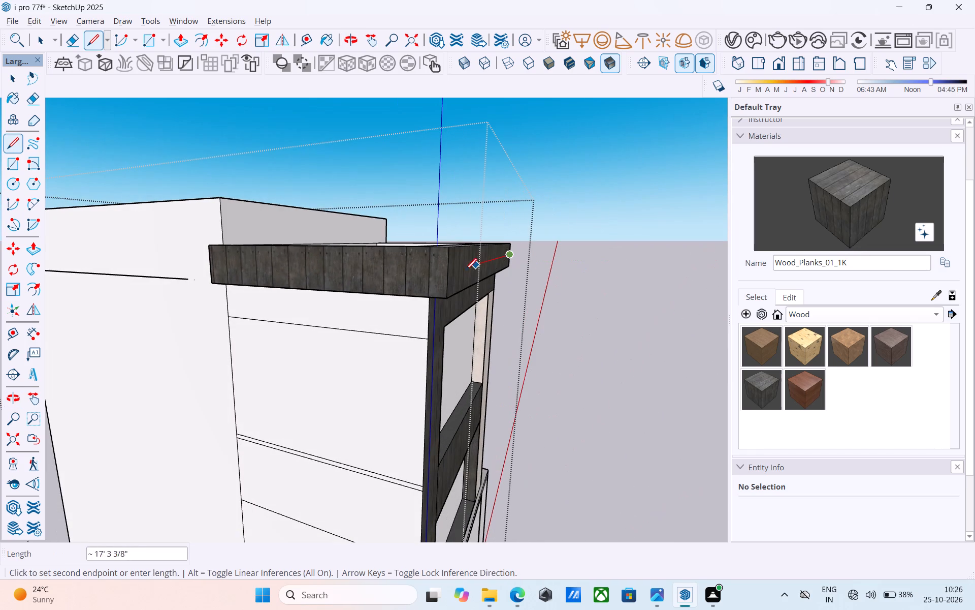
click(444, 272)
click(447, 274)
middle_drag(227, 265, 650, 265)
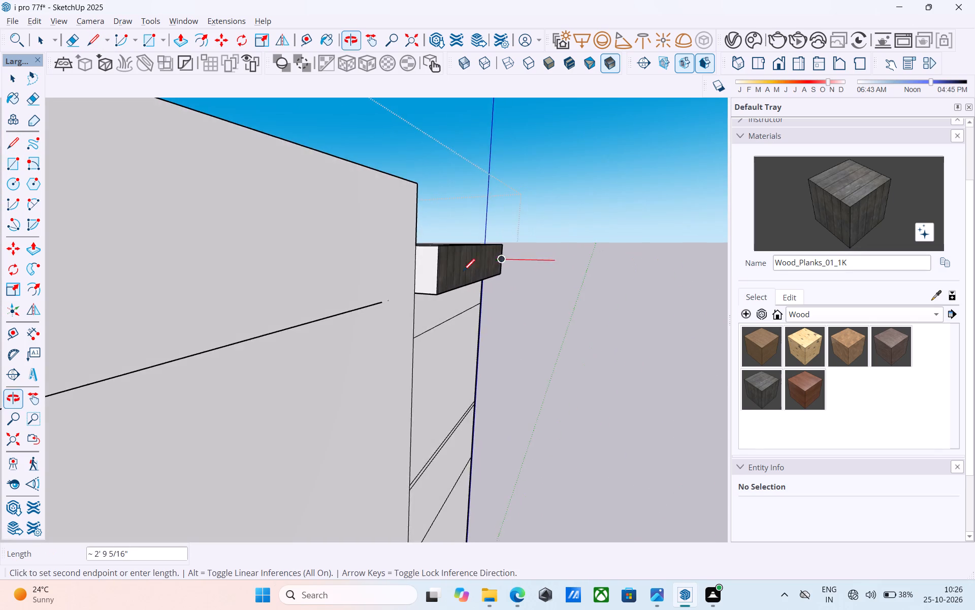
scroll(451, 273, up, 4)
click(430, 275)
Select the three mid-height dividing lines around the plank-clad roof band and copy them 2" upward.
scroll(541, 245, down, 5)
middle_drag(516, 252, 178, 255)
middle_drag(218, 243, 363, 274)
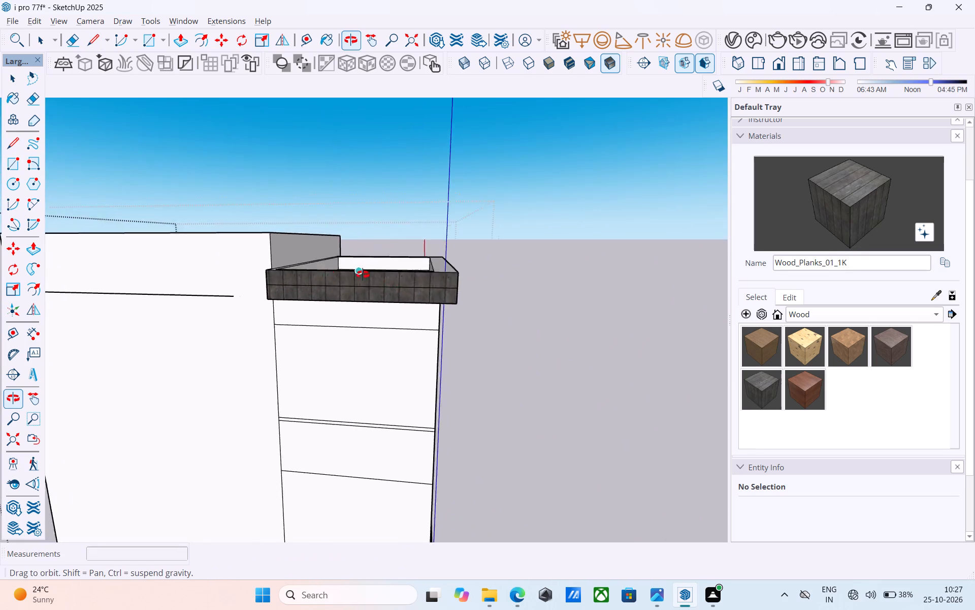
middle_drag(363, 274, 38, 290)
middle_drag(303, 294, 64, 281)
middle_drag(540, 286, 282, 259)
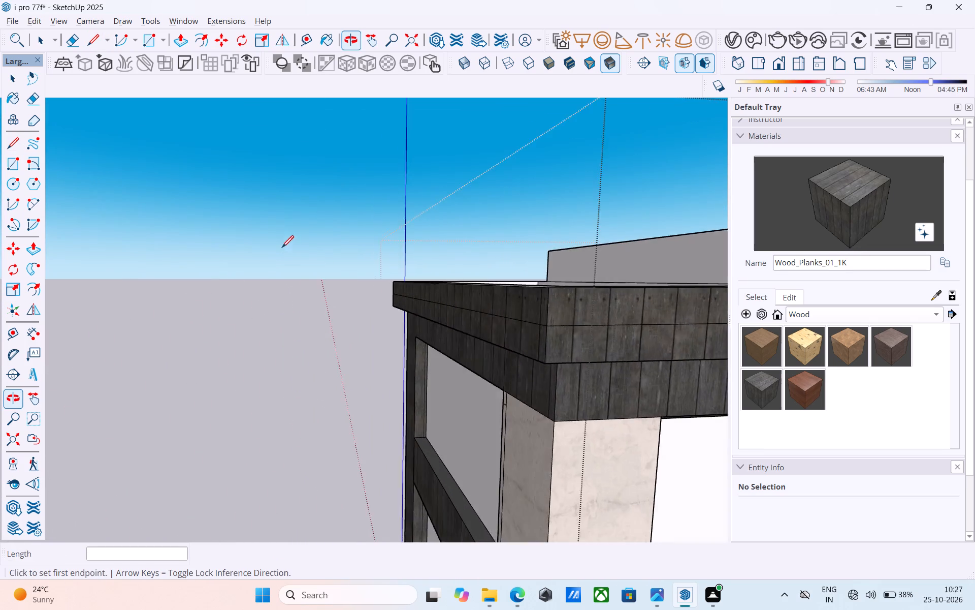
scroll(282, 249, down, 5)
scroll(455, 304, up, 8)
key(space)
click(397, 273)
middle_drag(397, 273, 552, 271)
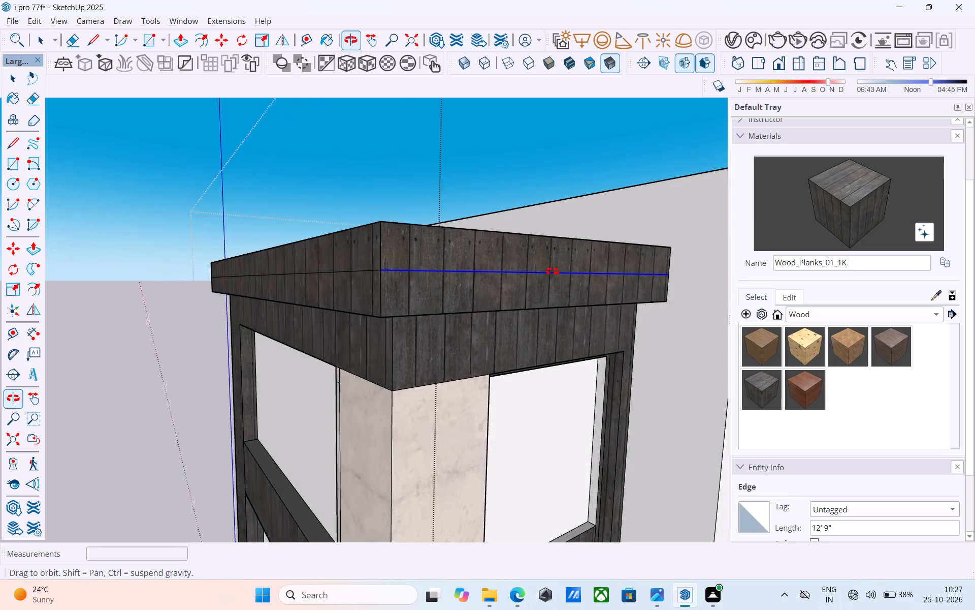
middle_drag(552, 271, 603, 271)
shift+click(371, 270)
shift+scroll(371, 269, down, 5)
middle_drag(368, 270, 714, 299)
middle_drag(368, 312, 423, 309)
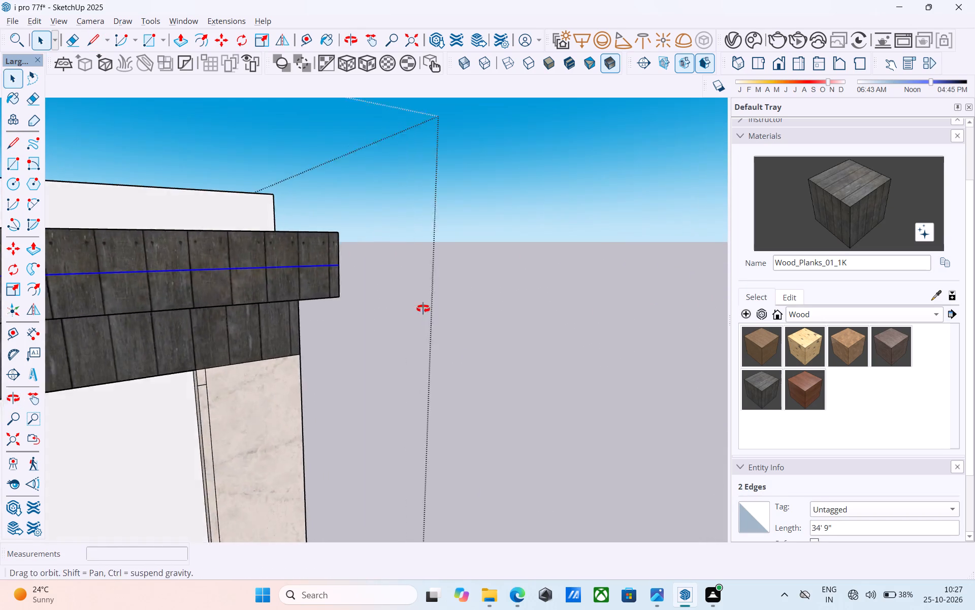
middle_drag(423, 309, 547, 304)
scroll(556, 293, down, 20)
scroll(556, 293, down, 20)
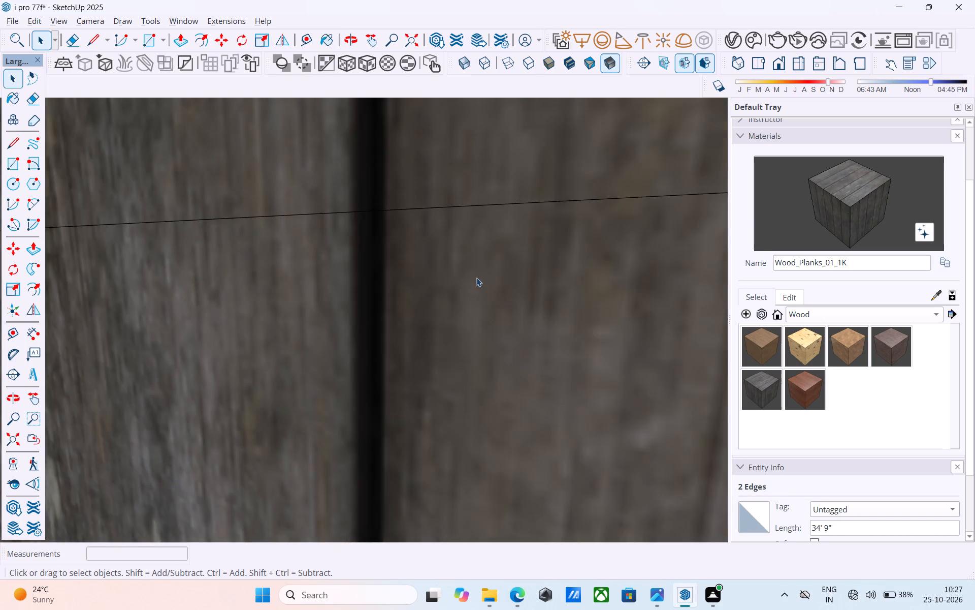
scroll(476, 278, down, 20)
scroll(476, 278, down, 20)
scroll(476, 278, down, 1)
middle_drag(545, 289, 507, 299)
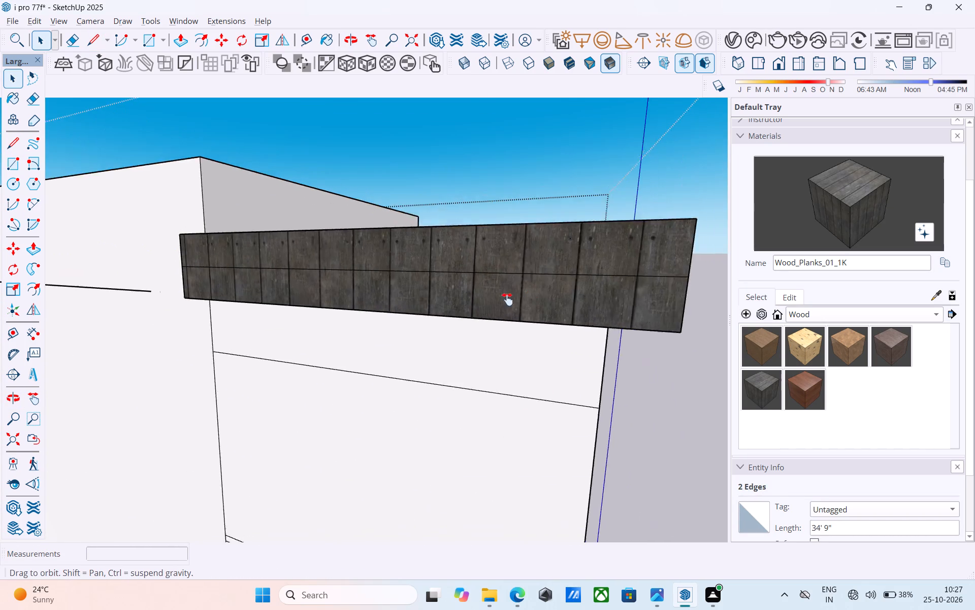
middle_drag(507, 299, 306, 325)
middle_drag(543, 328, 497, 334)
shift+scroll(500, 334, up, 4)
shift+click(476, 327)
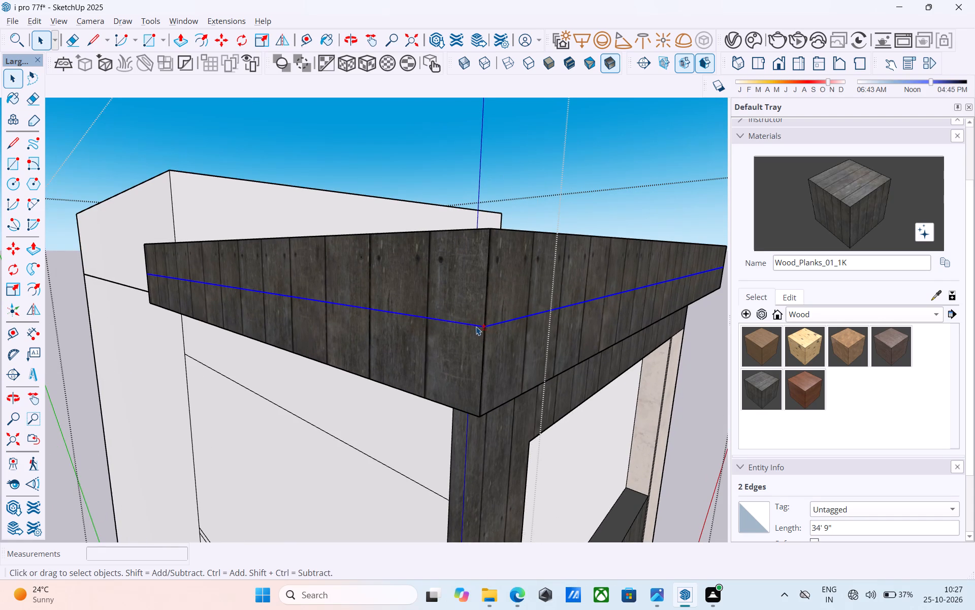
shift+scroll(475, 326, down, 2)
shift+middle_drag(471, 328, 428, 349)
key(m)
scroll(430, 348, up, 3)
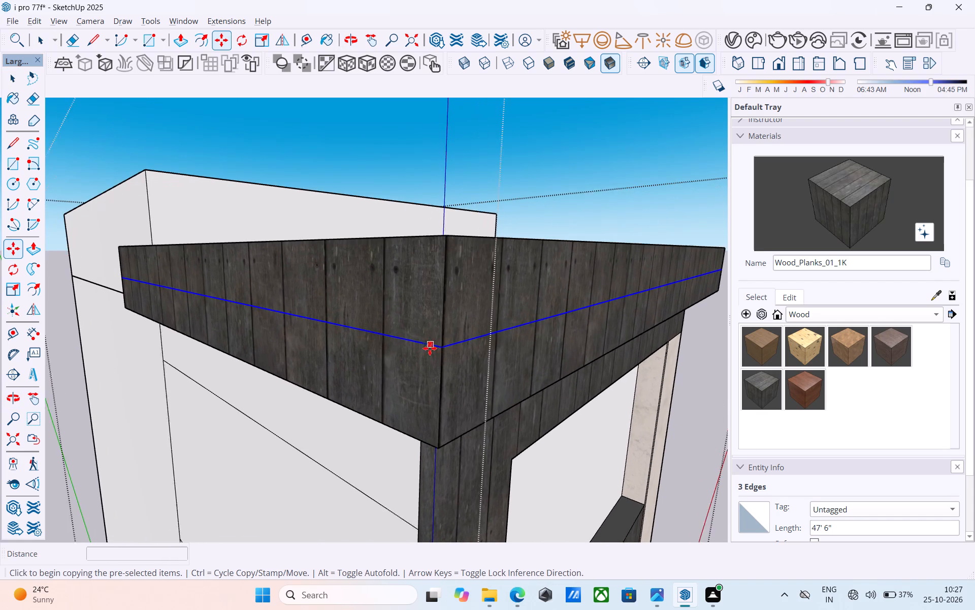
scroll(430, 348, up, 1)
click(443, 346)
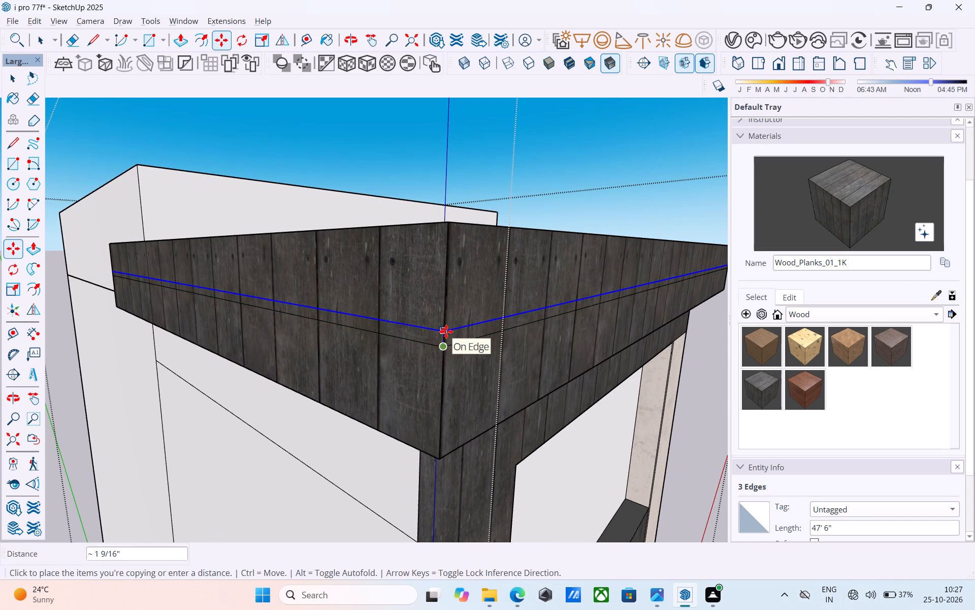
text(3")
key(Return)
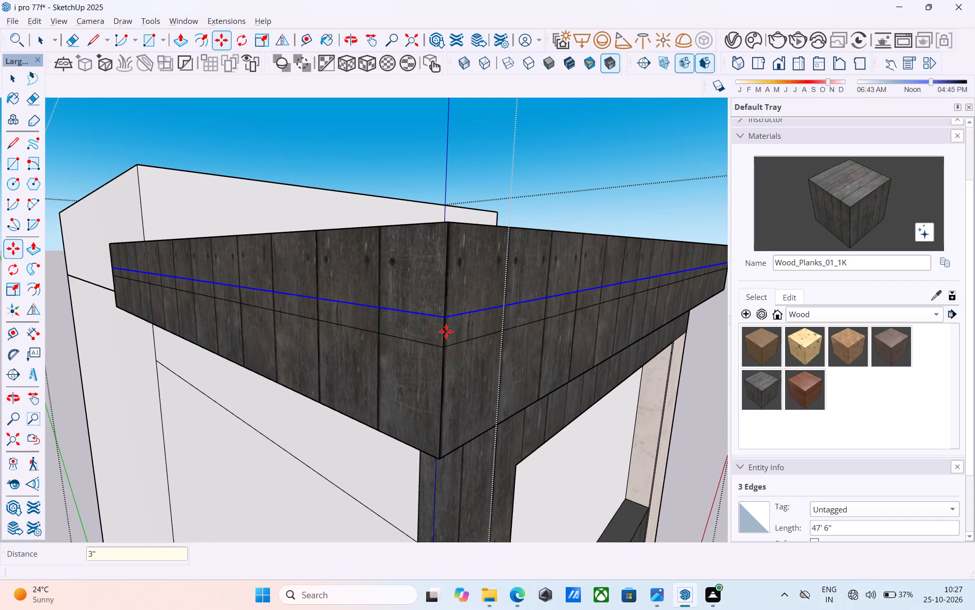
text(2")
key(Return)
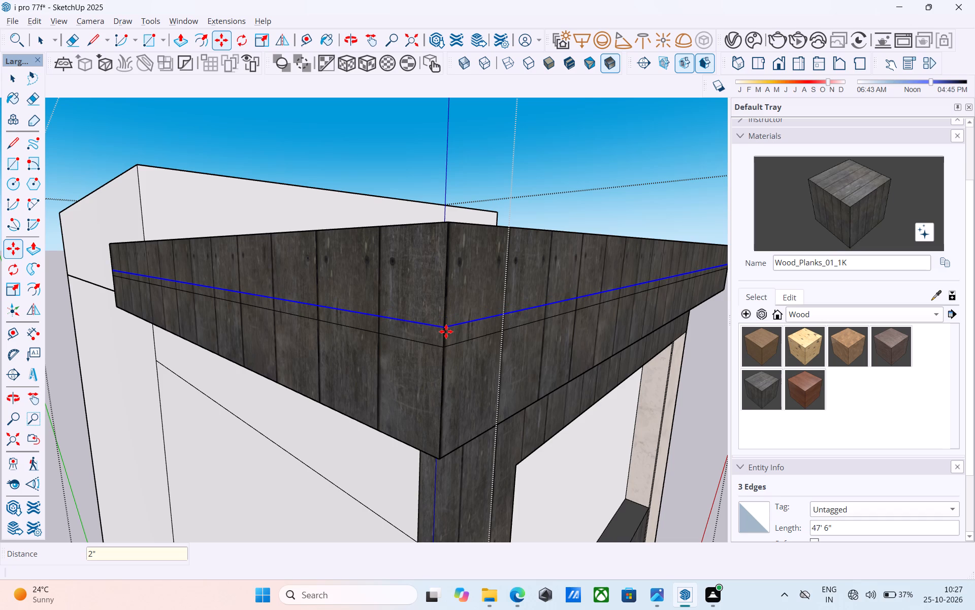
Paint the narrow strip between the dividing lines with Plywood_08_1K on all three faces of the roof band.
click(793, 353)
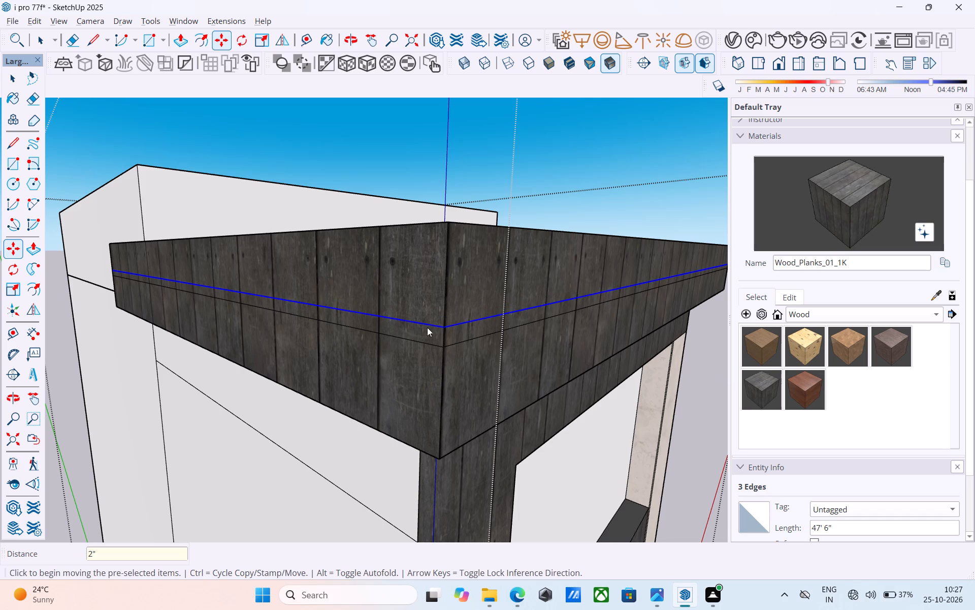
scroll(427, 327, up, 4)
click(427, 327)
click(472, 335)
scroll(473, 336, down, 3)
scroll(473, 337, up, 1)
scroll(473, 337, down, 12)
middle_drag(511, 367, 363, 367)
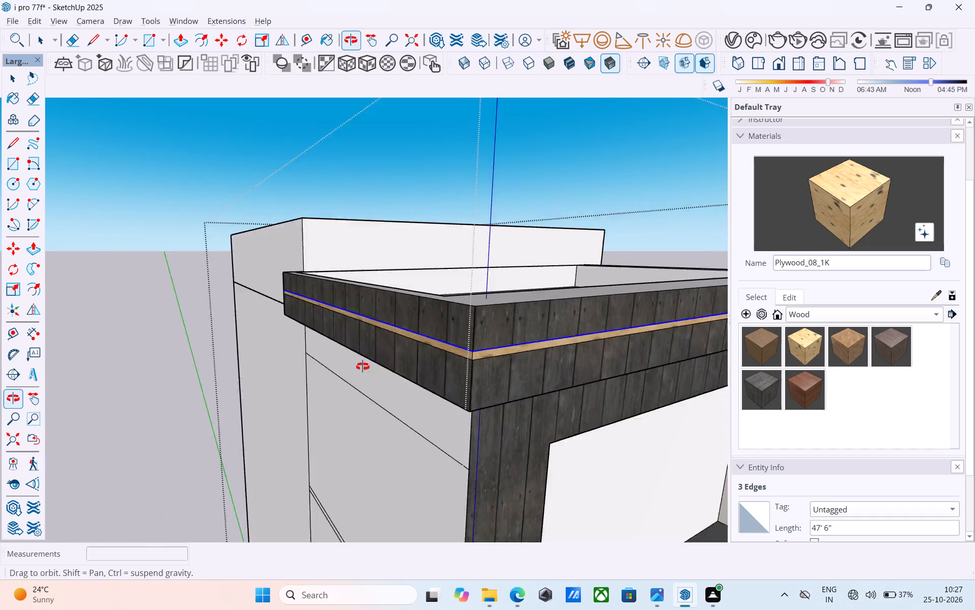
middle_drag(363, 367, 281, 363)
scroll(296, 340, down, 12)
middle_drag(532, 321, 339, 322)
scroll(336, 322, up, 9)
middle_drag(354, 418, 345, 393)
scroll(346, 394, up, 5)
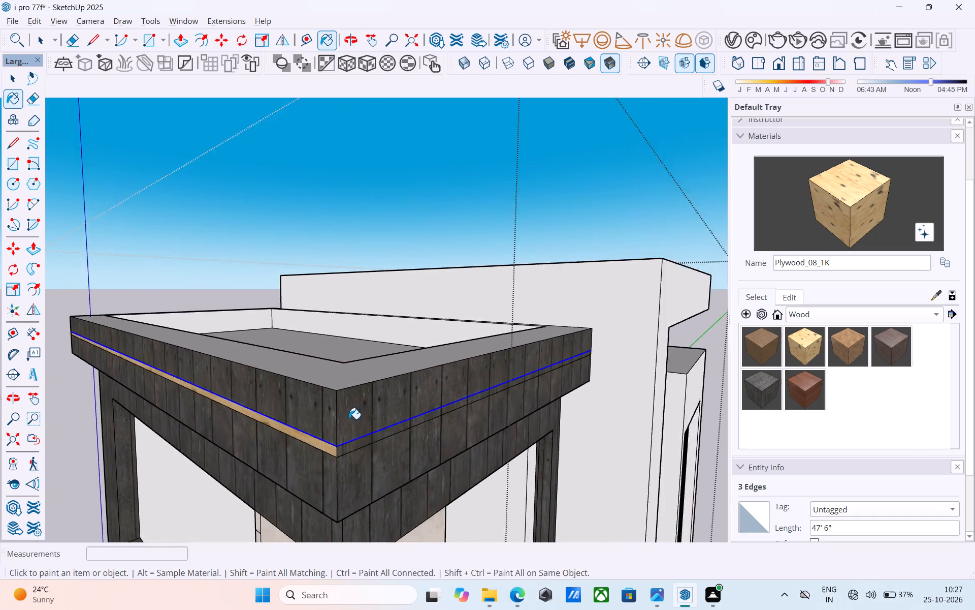
scroll(349, 419, up, 6)
click(359, 455)
scroll(371, 391, down, 14)
middle_drag(388, 453, 357, 370)
scroll(343, 351, down, 2)
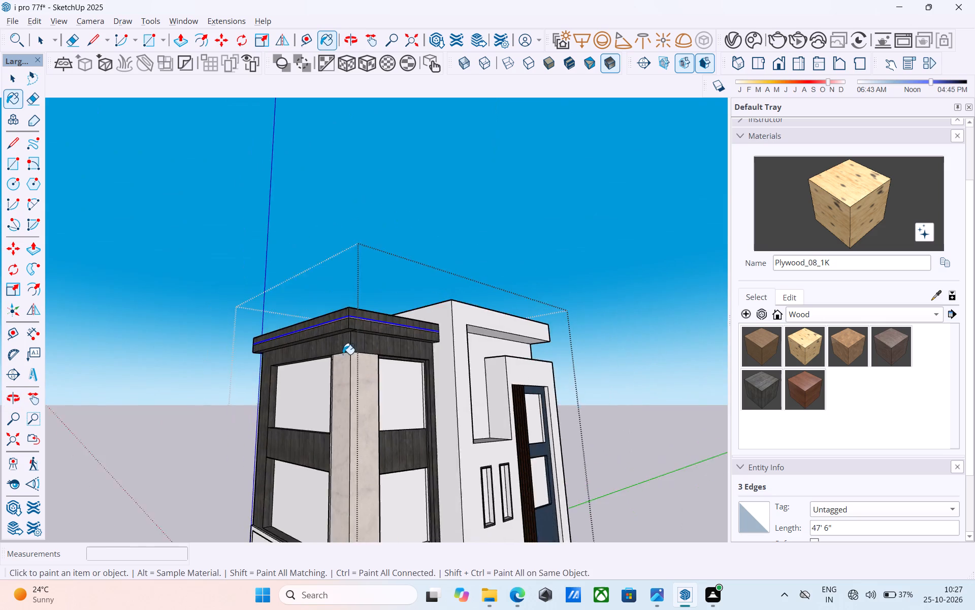
scroll(343, 354, down, 8)
middle_drag(343, 371, 335, 409)
key(space)
click(429, 262)
Save the model.
scroll(429, 262, up, 4)
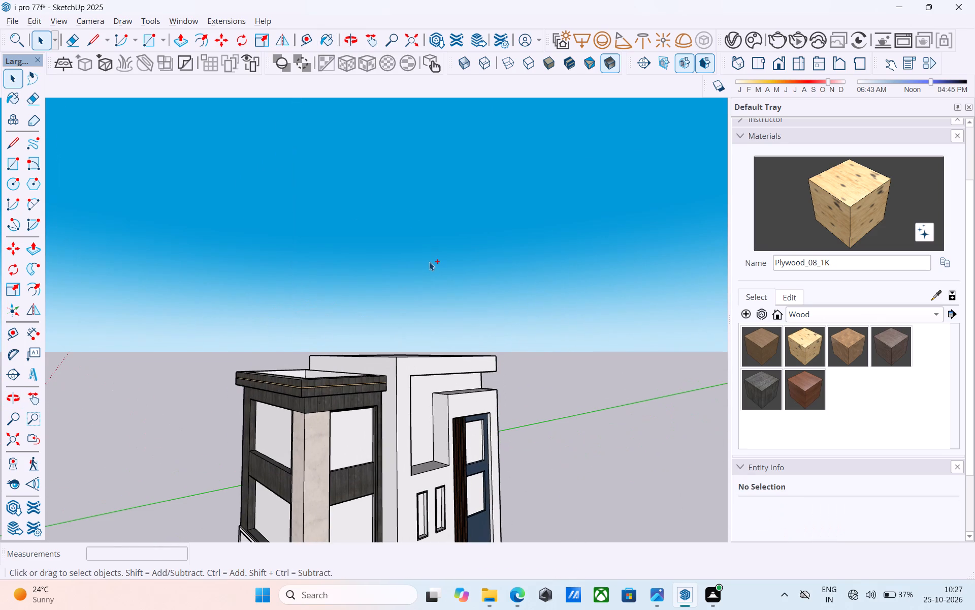
key(ctrl+s)
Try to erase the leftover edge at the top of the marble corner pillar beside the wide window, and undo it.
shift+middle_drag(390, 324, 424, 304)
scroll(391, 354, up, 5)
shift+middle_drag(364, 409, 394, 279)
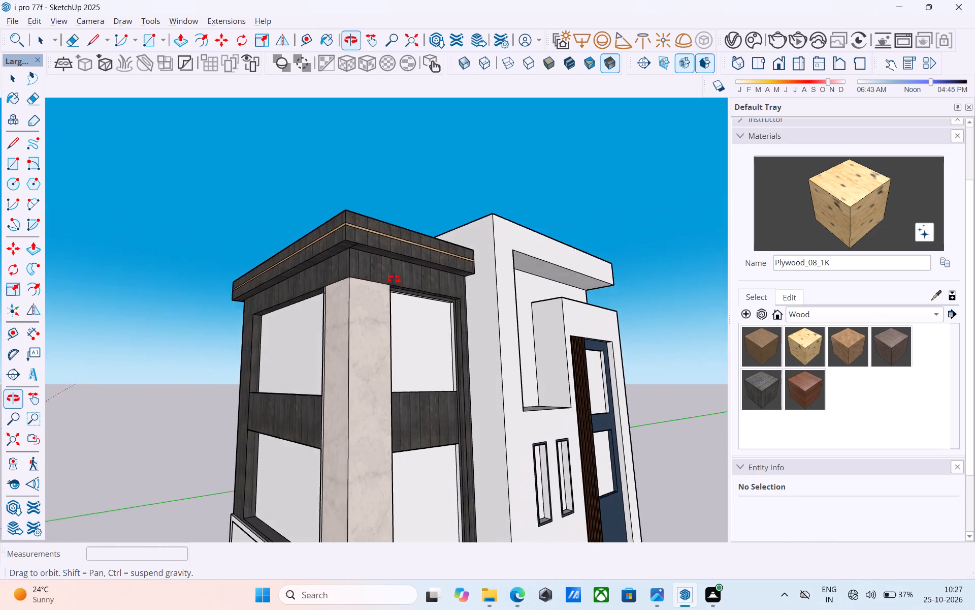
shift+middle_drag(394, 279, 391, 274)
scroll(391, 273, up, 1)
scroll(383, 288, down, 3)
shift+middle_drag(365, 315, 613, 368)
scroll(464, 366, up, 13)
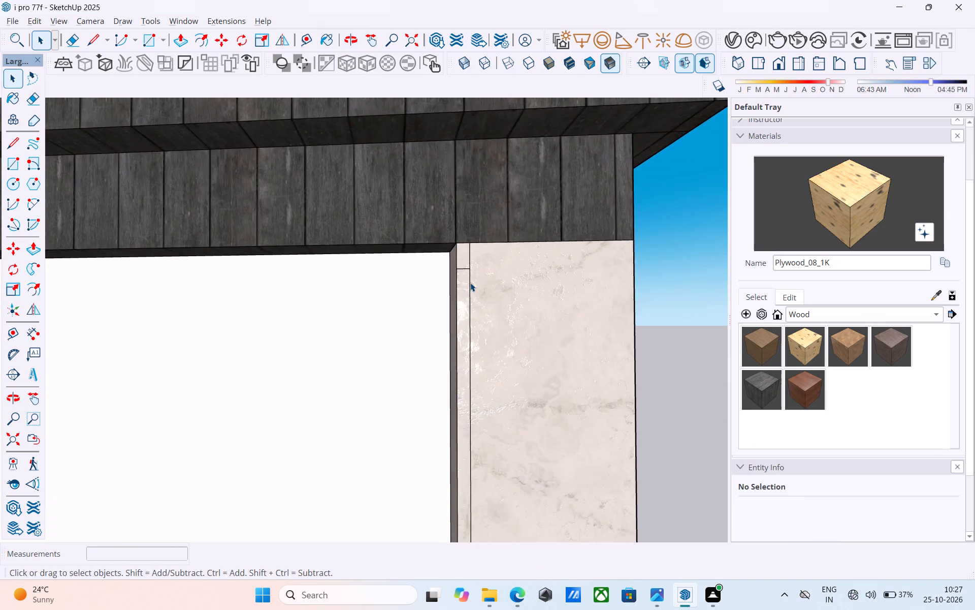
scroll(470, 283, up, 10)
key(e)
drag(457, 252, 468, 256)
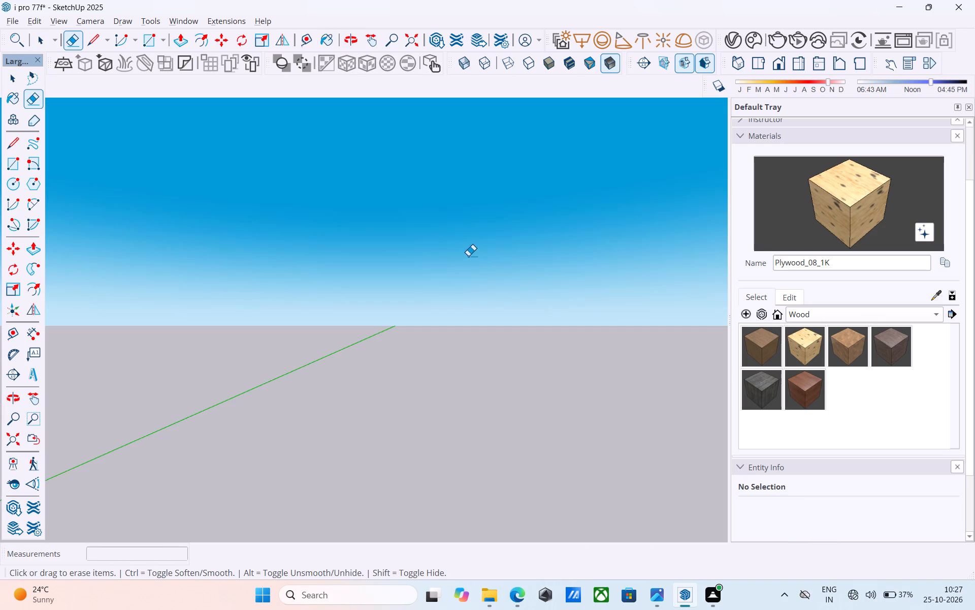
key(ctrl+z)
Open the building group and erase the leftover edges at the top of the marble pillar beside the wide window.
key(space)
double_click(468, 256)
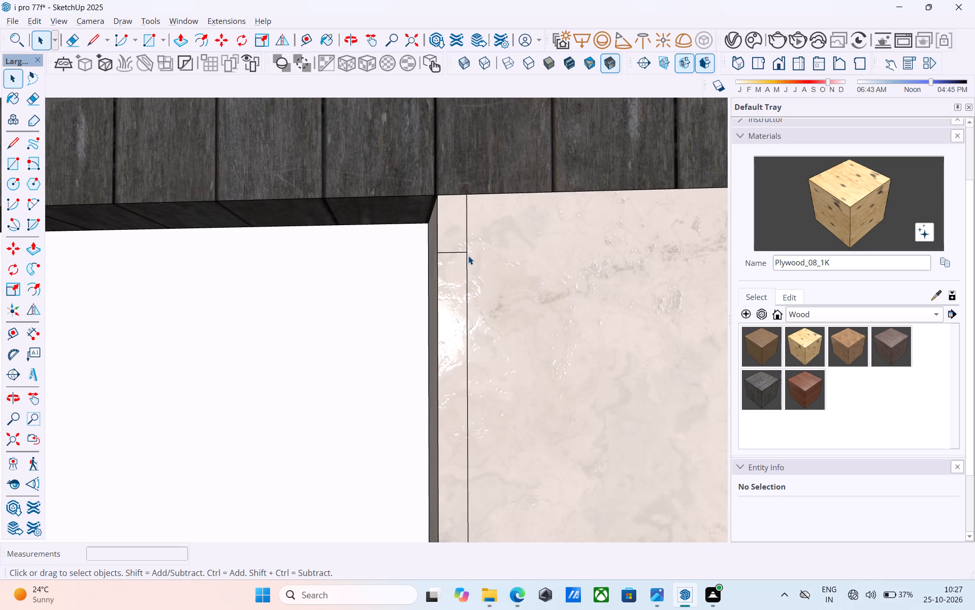
scroll(468, 256, up, 1)
key(e)
drag(468, 256, 463, 256)
drag(462, 251, 469, 255)
drag(470, 253, 466, 248)
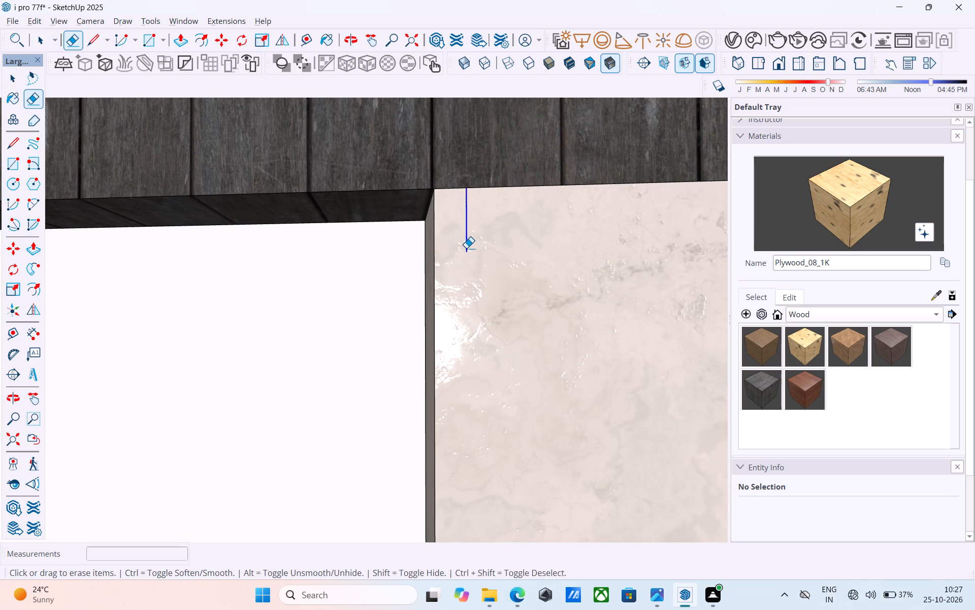
drag(466, 248, 467, 248)
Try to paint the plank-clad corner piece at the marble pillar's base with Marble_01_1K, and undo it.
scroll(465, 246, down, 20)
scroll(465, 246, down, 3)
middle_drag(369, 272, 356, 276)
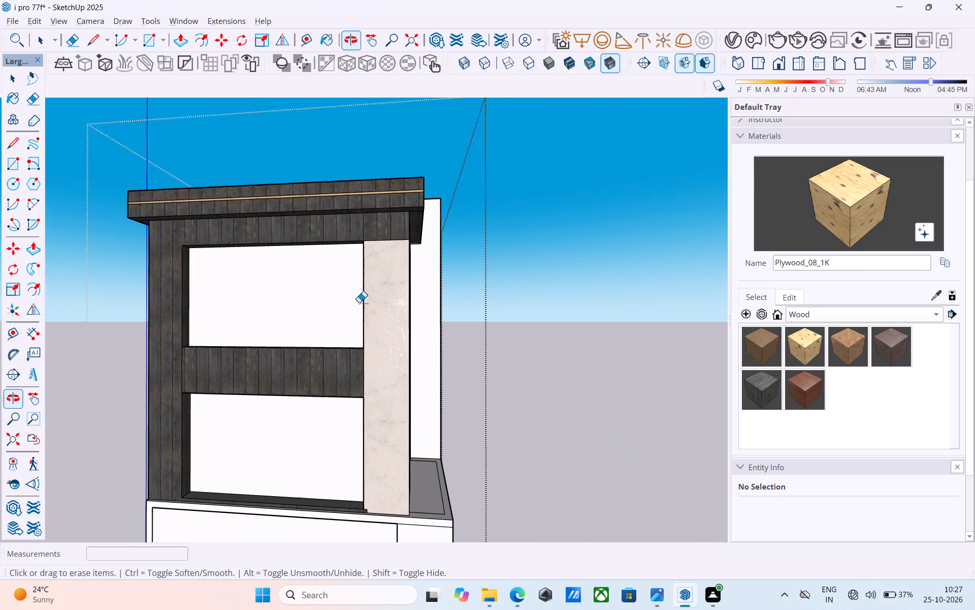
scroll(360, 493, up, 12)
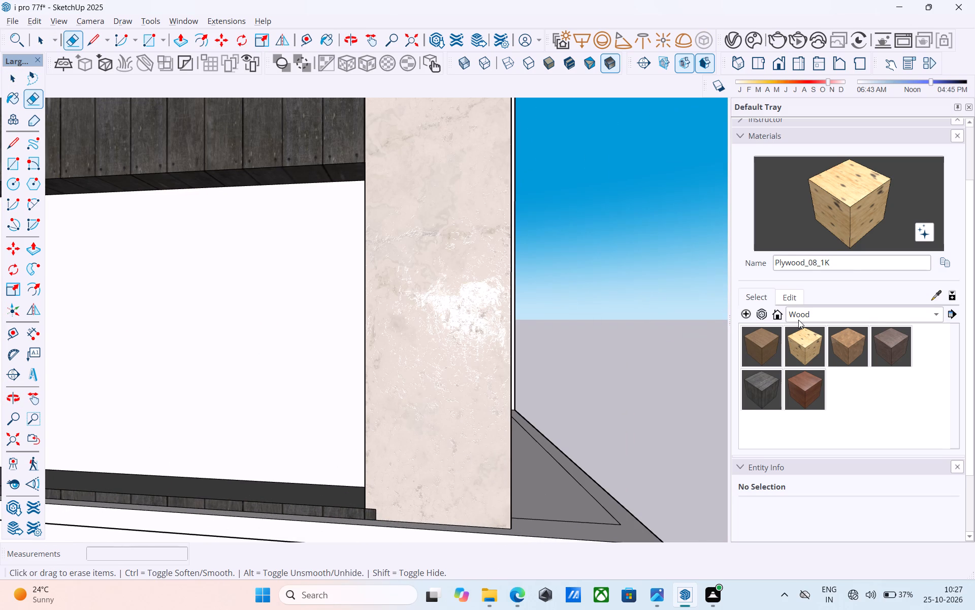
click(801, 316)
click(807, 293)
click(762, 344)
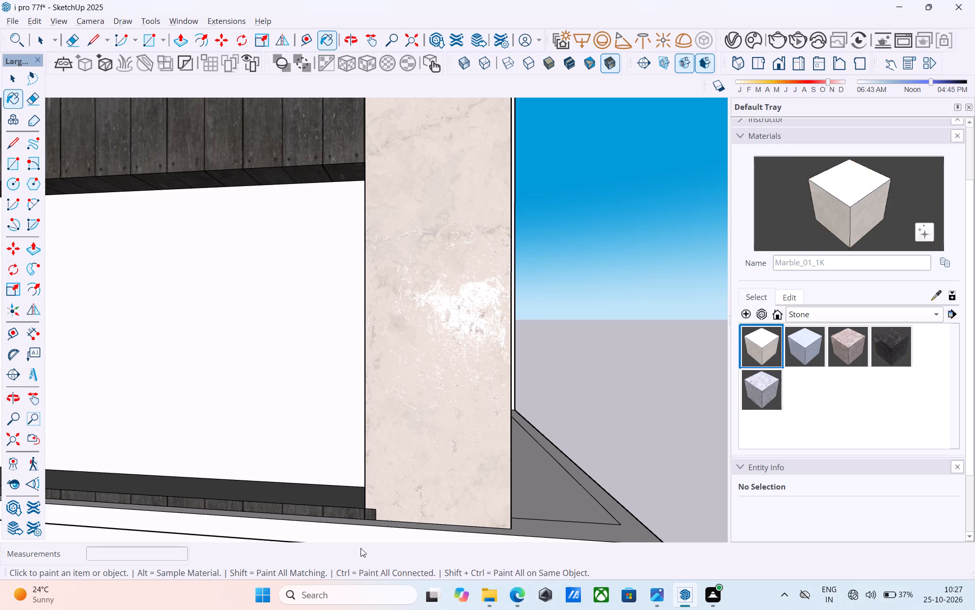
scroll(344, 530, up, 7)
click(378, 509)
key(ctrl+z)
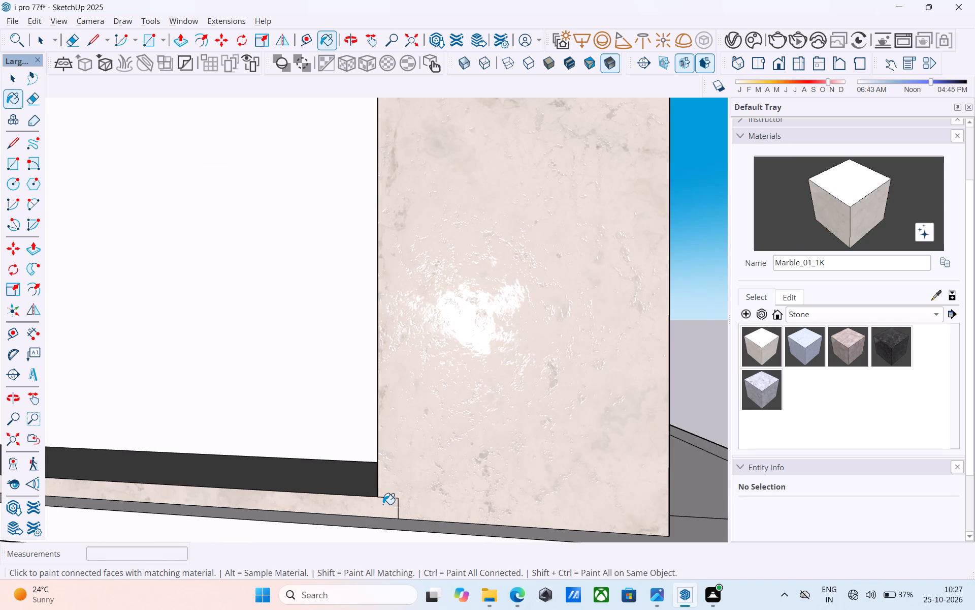
Draw a 3" vertical line along the pillar's edge at its base, separating the corner piece from the plank strip below the window.
scroll(383, 504, up, 4)
key(l)
click(378, 492)
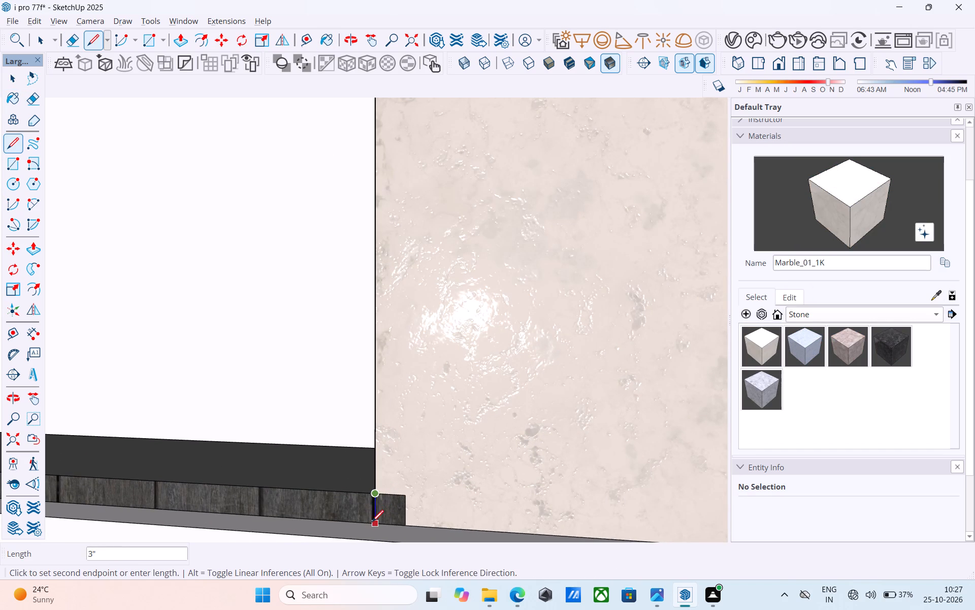
click(374, 524)
key(space)
Paint the separated corner piece at the pillar's base with Marble_01_1K and erase its border edges on the pillar.
key(e)
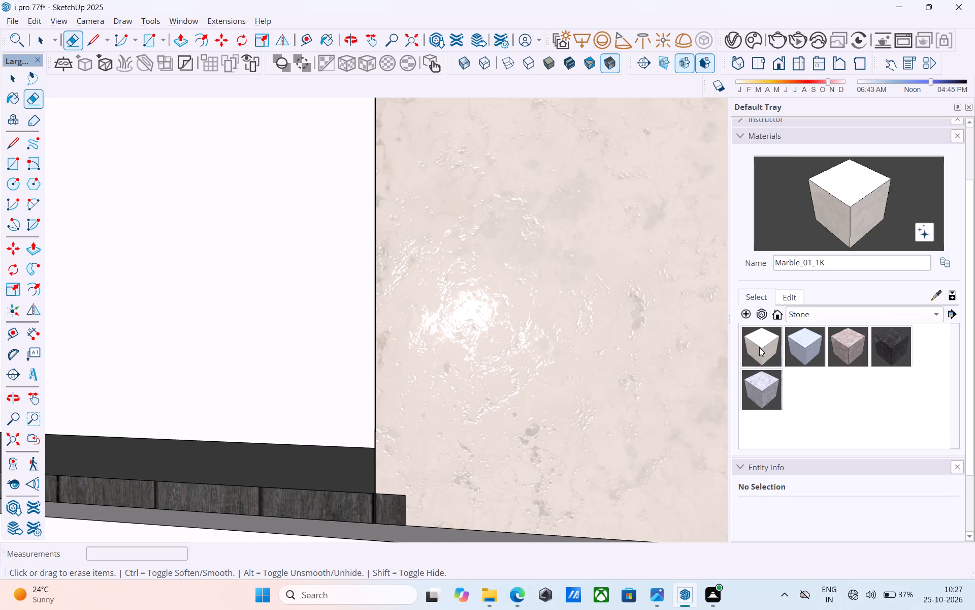
click(759, 347)
click(379, 512)
key(e)
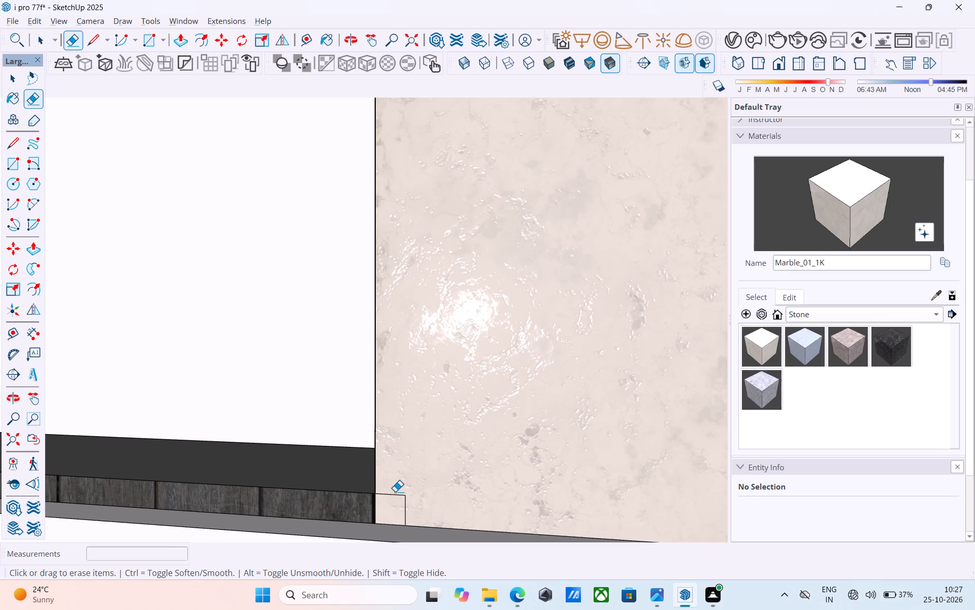
drag(395, 492, 398, 498)
drag(399, 498, 409, 506)
key(space)
Examine the marble corner pillar together with the plank-clad window frames, roof band and entrance facade.
scroll(410, 504, down, 17)
middle_drag(473, 485, 446, 498)
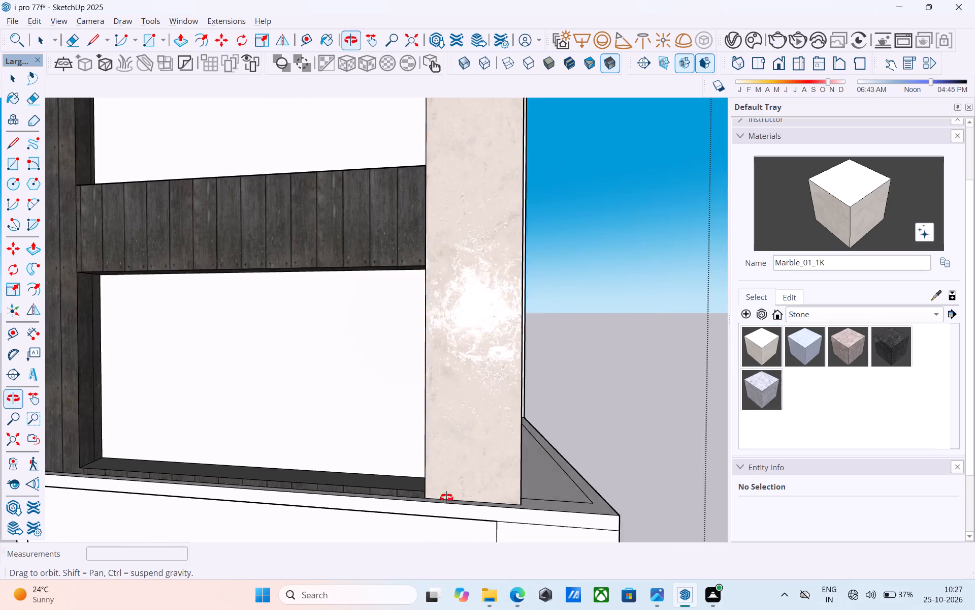
middle_drag(446, 498, 434, 501)
scroll(430, 504, down, 5)
middle_drag(443, 505, 276, 510)
scroll(320, 456, down, 6)
middle_drag(377, 453, 332, 463)
scroll(429, 374, up, 1)
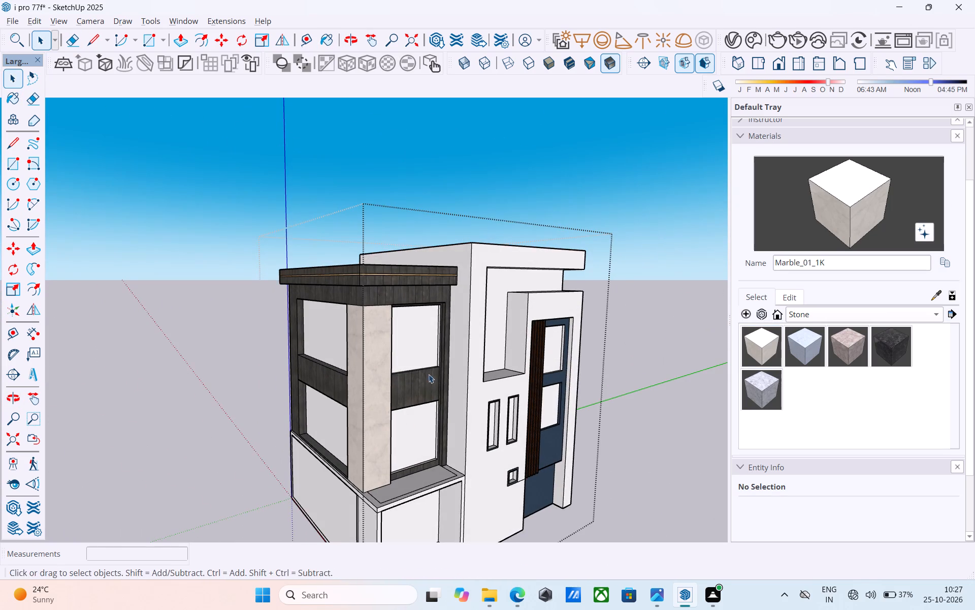
middle_drag(429, 378, 420, 377)
scroll(418, 374, down, 6)
middle_drag(418, 374, 430, 341)
scroll(430, 341, up, 6)
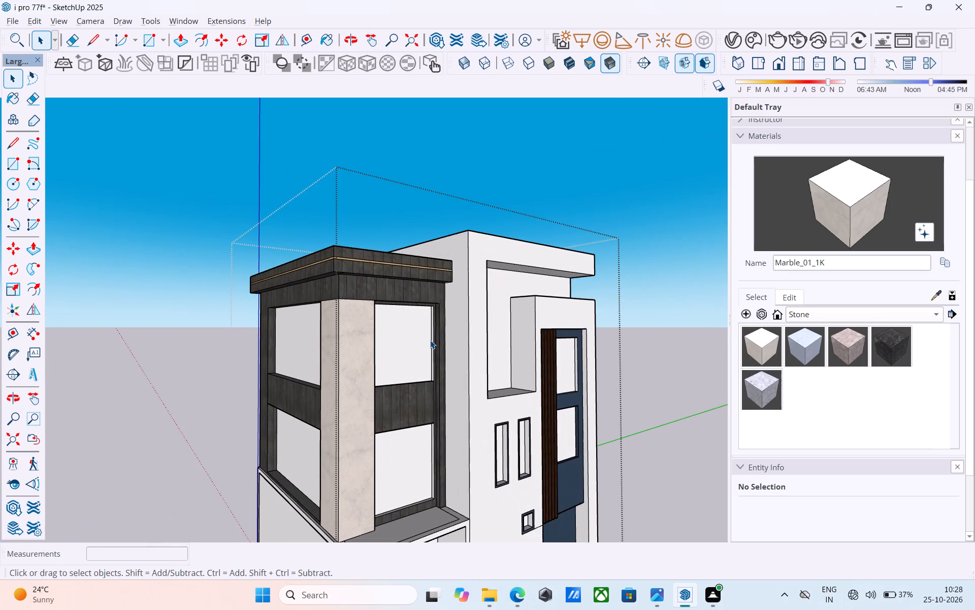
Save the model.
key(ctrl+s)
Paint the inner side reveal of the upper entrance-side window opening with Wood_Planks_01_1K.
scroll(428, 342, up, 6)
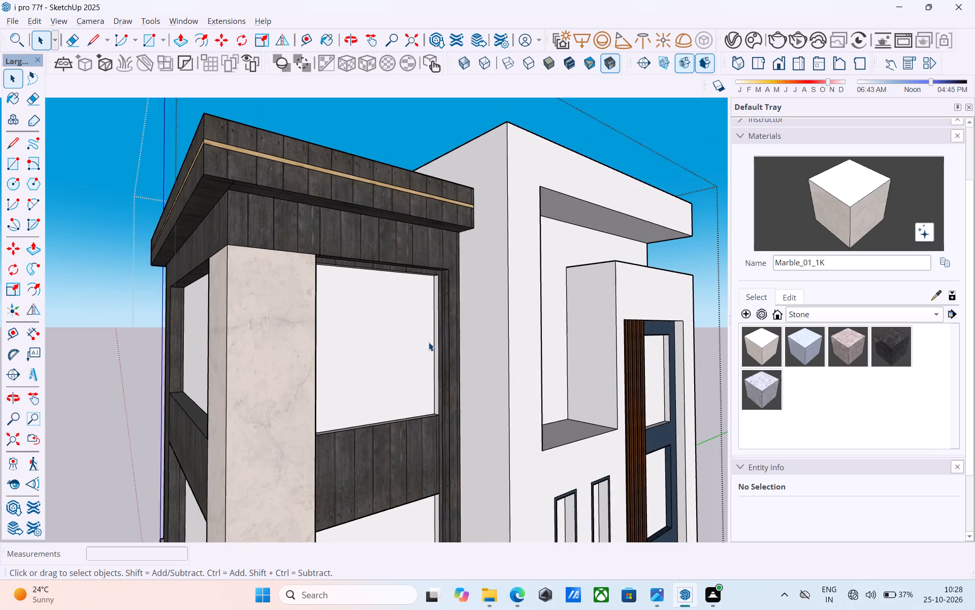
middle_drag(429, 342, 467, 354)
click(830, 314)
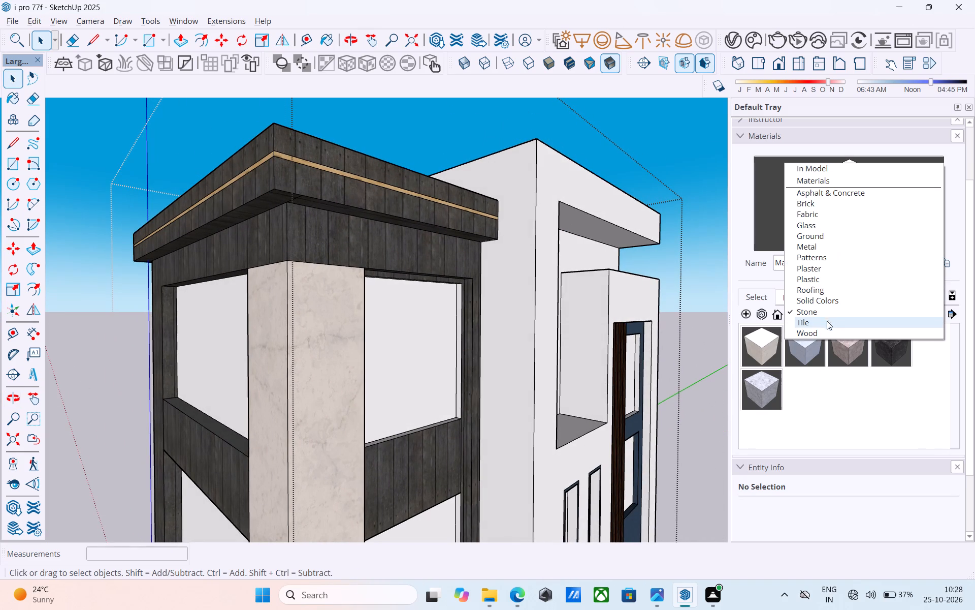
click(827, 329)
click(770, 378)
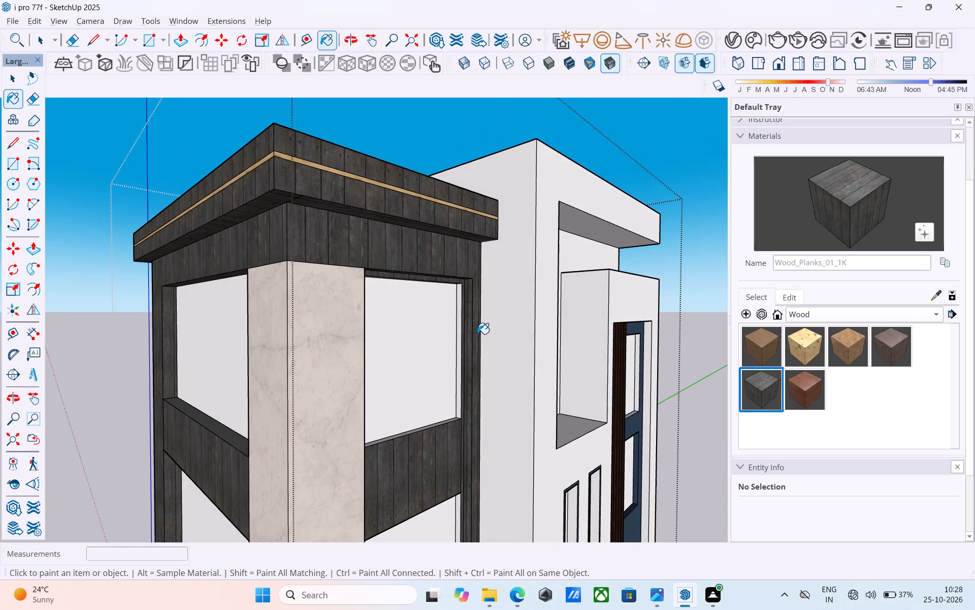
scroll(458, 322, up, 8)
click(461, 309)
scroll(472, 231, down, 12)
scroll(460, 282, down, 6)
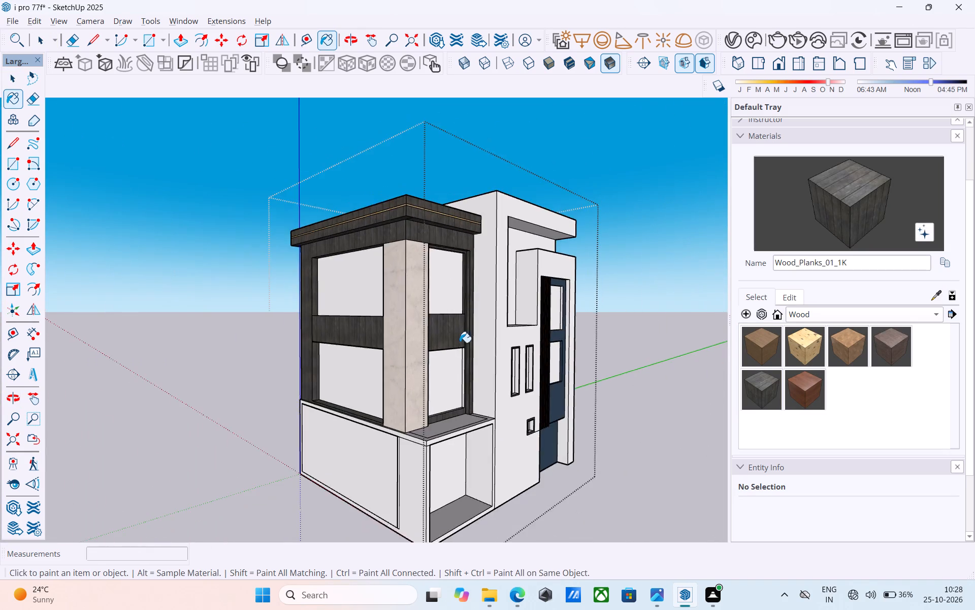
Paint the side reveals, sill and head of the lower entrance-side window opening with Wood_Planks_01_1K.
scroll(445, 377, up, 5)
scroll(433, 356, down, 6)
middle_drag(441, 388, 447, 398)
scroll(450, 395, up, 11)
click(474, 363)
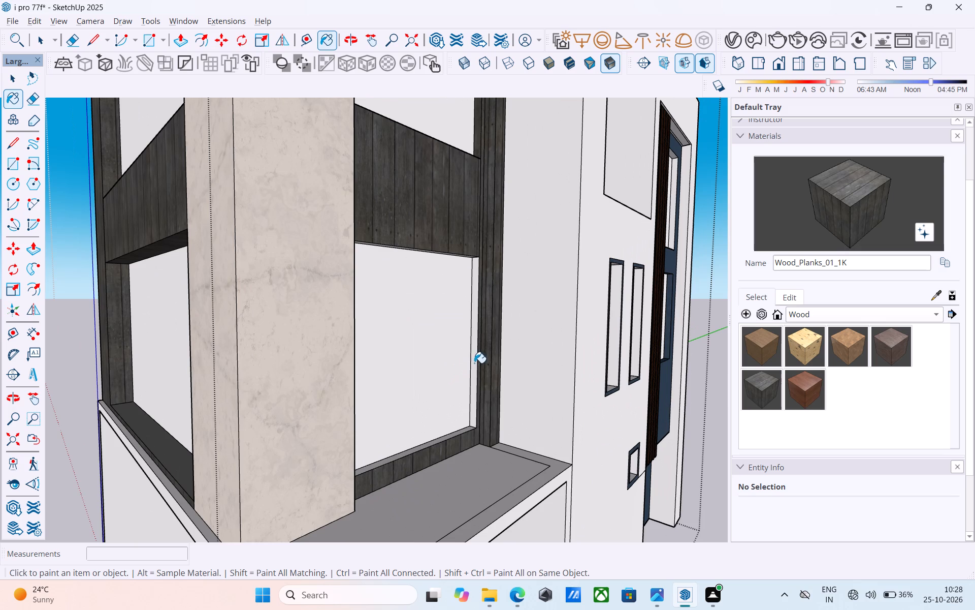
scroll(474, 362, down, 5)
middle_drag(468, 372, 286, 468)
scroll(289, 464, up, 10)
click(262, 466)
middle_drag(257, 465, 172, 424)
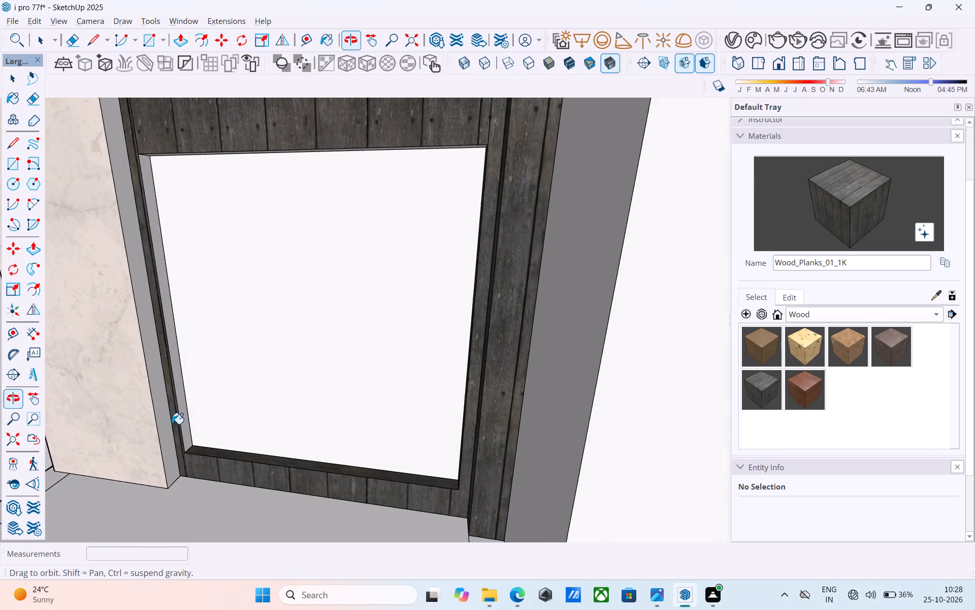
middle_drag(172, 424, 174, 428)
click(177, 369)
scroll(169, 342, down, 3)
shift+middle_drag(169, 342, 219, 254)
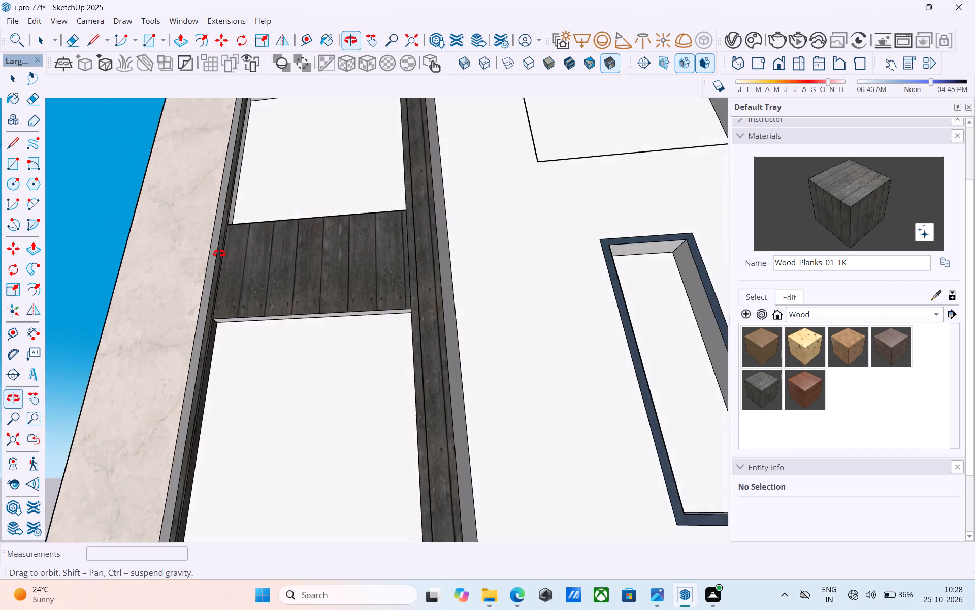
shift+middle_drag(219, 254, 225, 248)
scroll(242, 309, up, 10)
click(225, 335)
scroll(239, 324, down, 8)
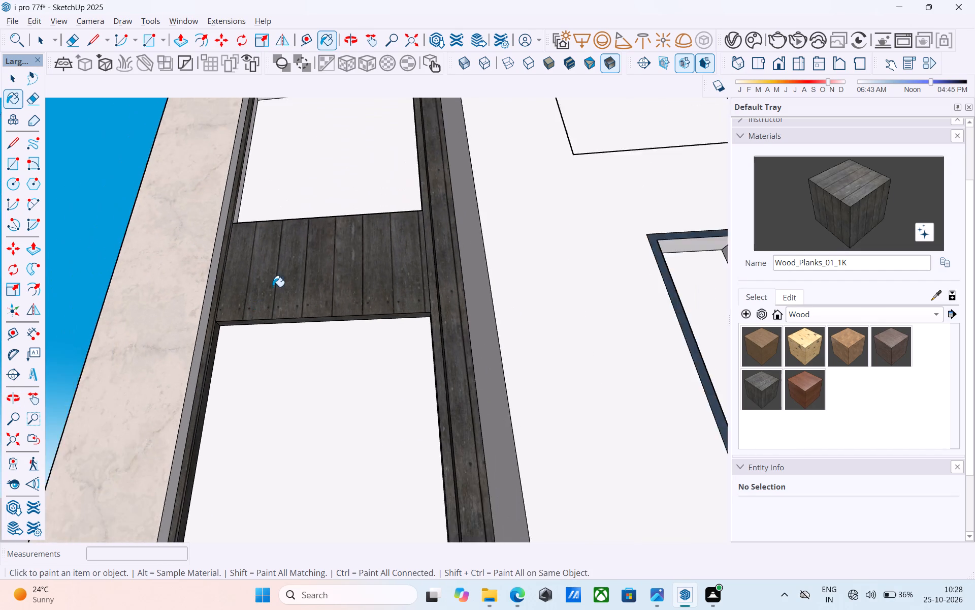
Paint the pillar-side reveal, head and sill of the upper entrance-side window opening with Wood_Planks_01_1K.
scroll(273, 287, down, 3)
shift+middle_drag(288, 311, 318, 461)
scroll(297, 238, up, 17)
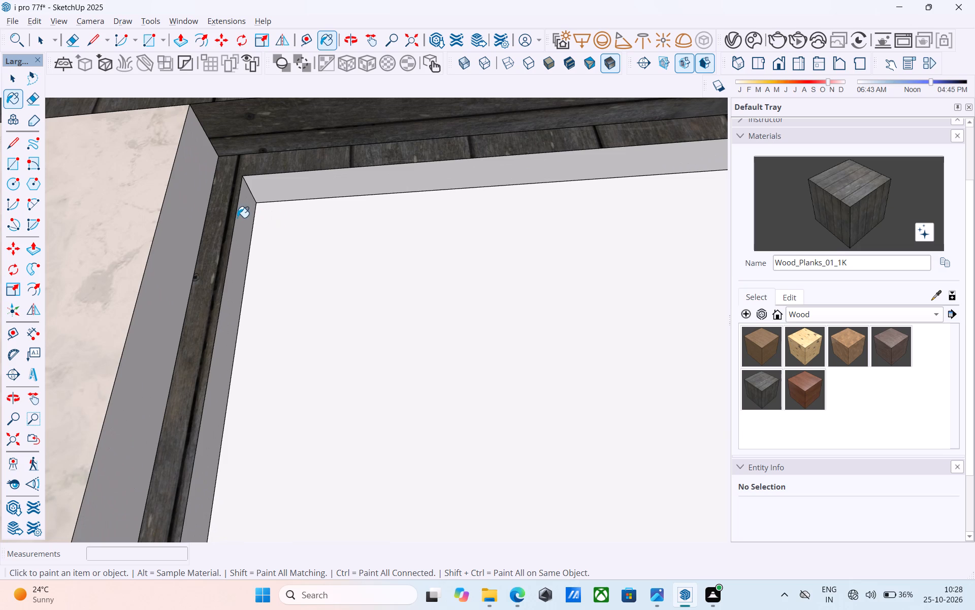
click(246, 208)
click(278, 188)
scroll(279, 185, down, 10)
middle_drag(353, 256, 460, 328)
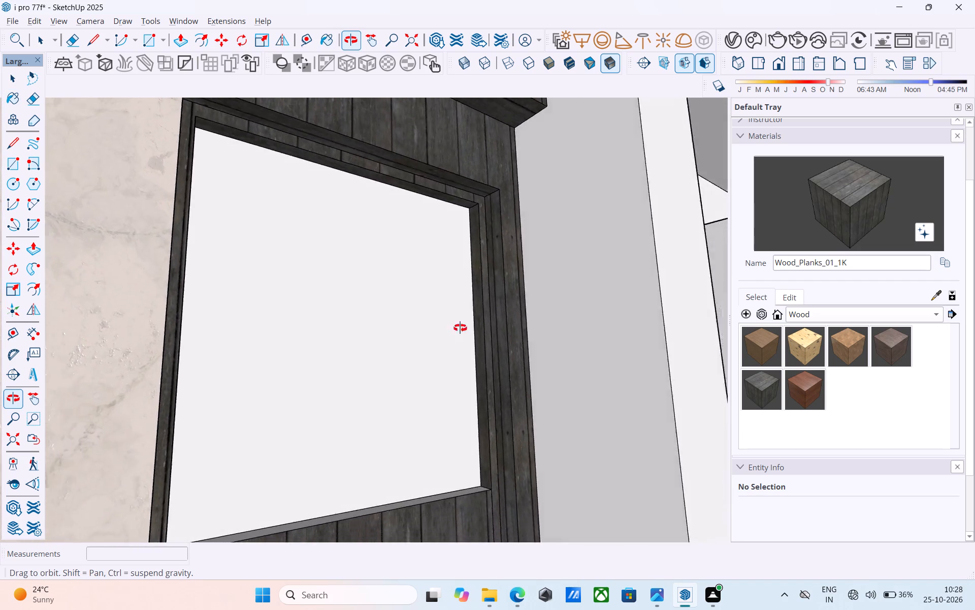
middle_drag(460, 328, 467, 431)
scroll(392, 393, up, 5)
click(365, 379)
scroll(409, 348, down, 8)
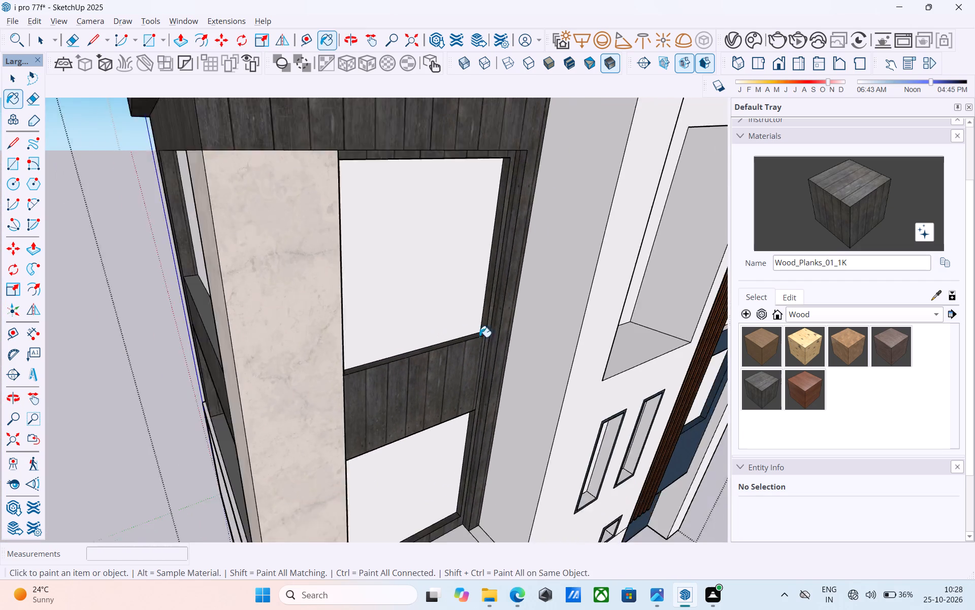
Paint the upper and lower window sills on the facade around the marble pillar's other side with Wood_Planks_01_1K.
scroll(479, 337, down, 6)
middle_drag(351, 357, 827, 413)
scroll(561, 301, up, 11)
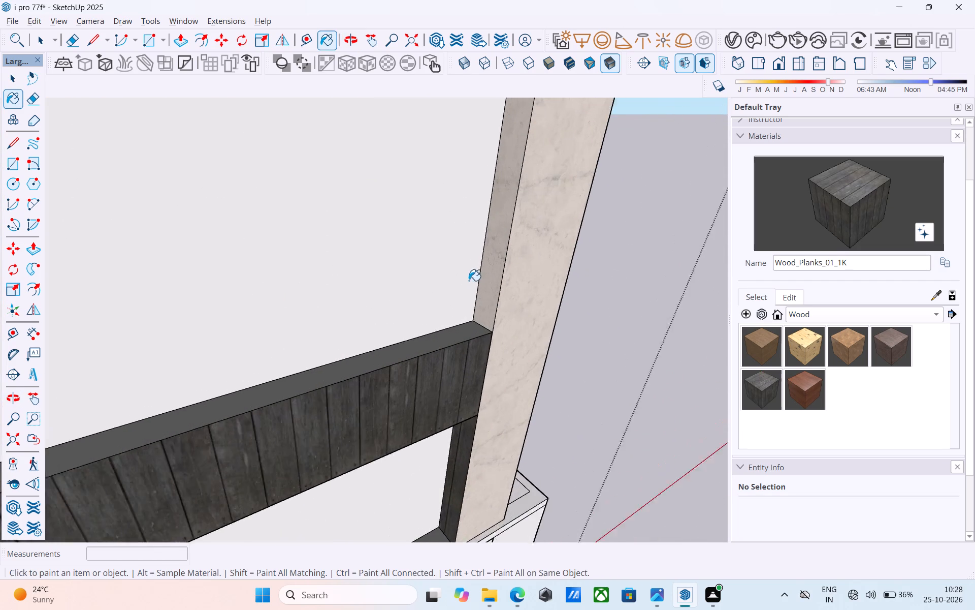
click(461, 341)
scroll(468, 353, down, 3)
shift+middle_drag(478, 372, 518, 181)
scroll(462, 380, up, 5)
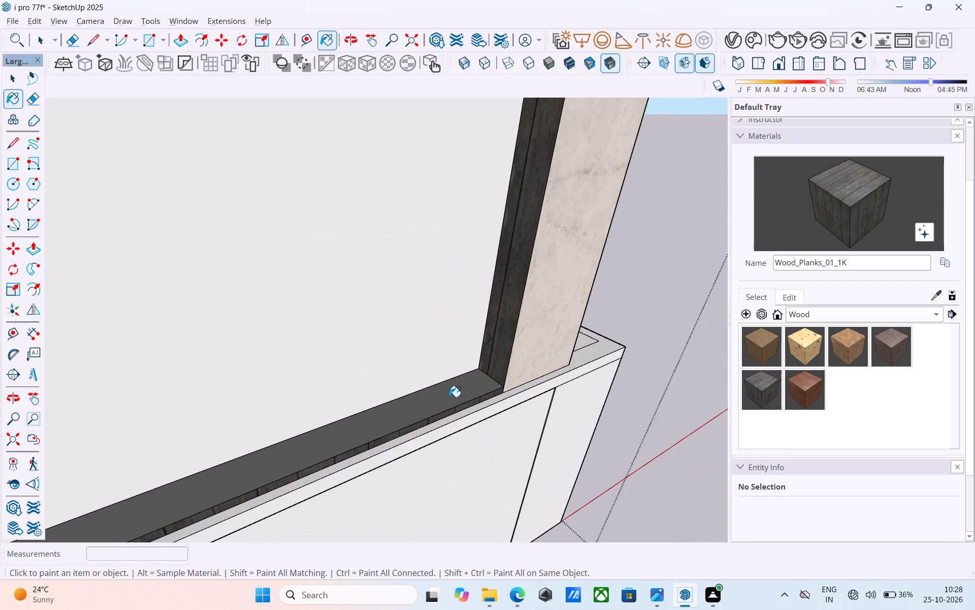
click(449, 397)
Save the model.
scroll(471, 357, down, 7)
shift+middle_drag(498, 380, 174, 351)
scroll(242, 400, up, 15)
scroll(337, 372, down, 8)
key(space)
scroll(338, 371, down, 2)
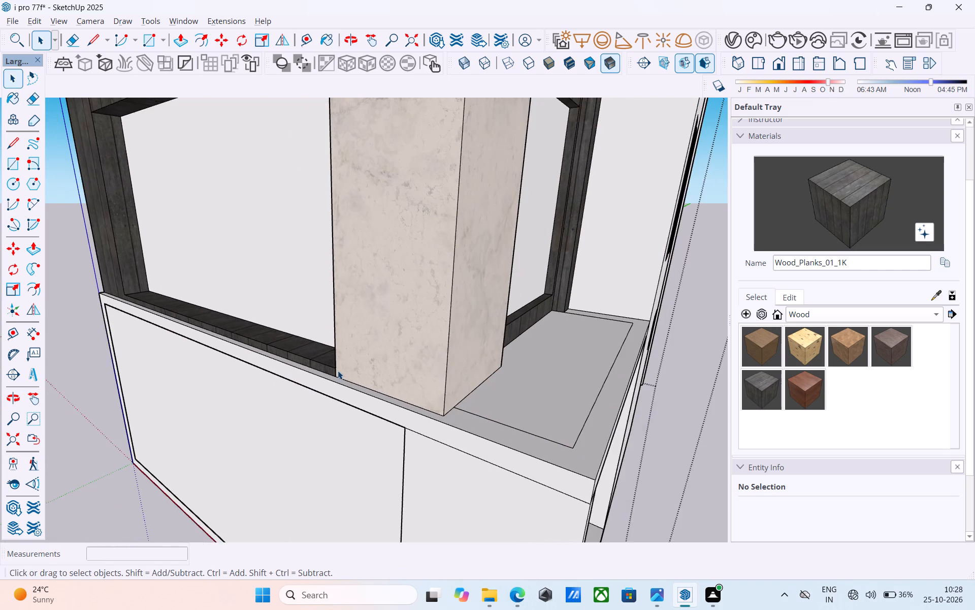
scroll(338, 371, down, 3)
key(ctrl+s)
Paint the recessed wall and soffit under the tall block's roof slab with Wood_Veneer_15_1K.
scroll(339, 367, down, 6)
middle_drag(339, 367, 286, 391)
scroll(324, 351, down, 4)
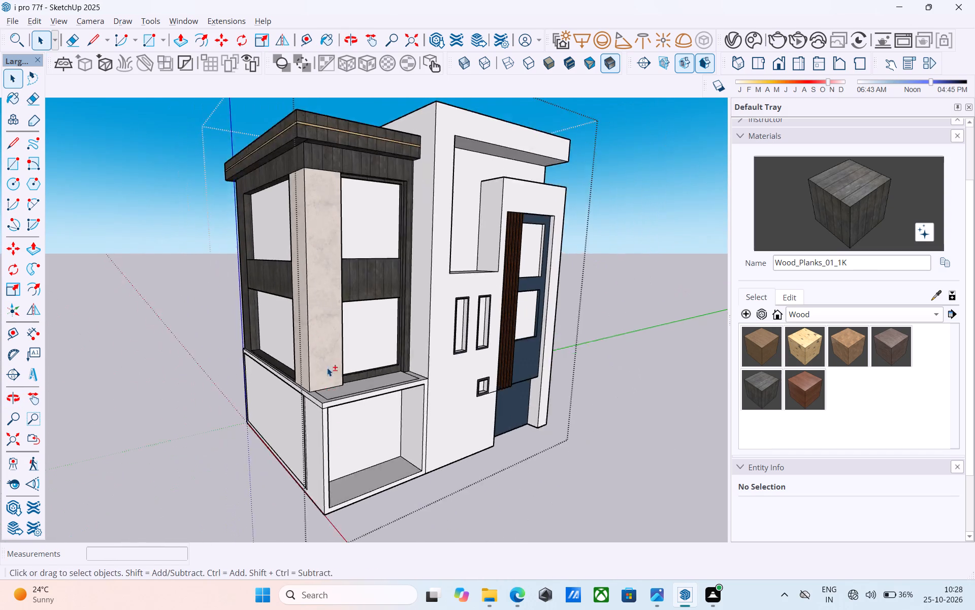
shift+middle_drag(330, 383, 333, 484)
middle_drag(333, 482, 338, 382)
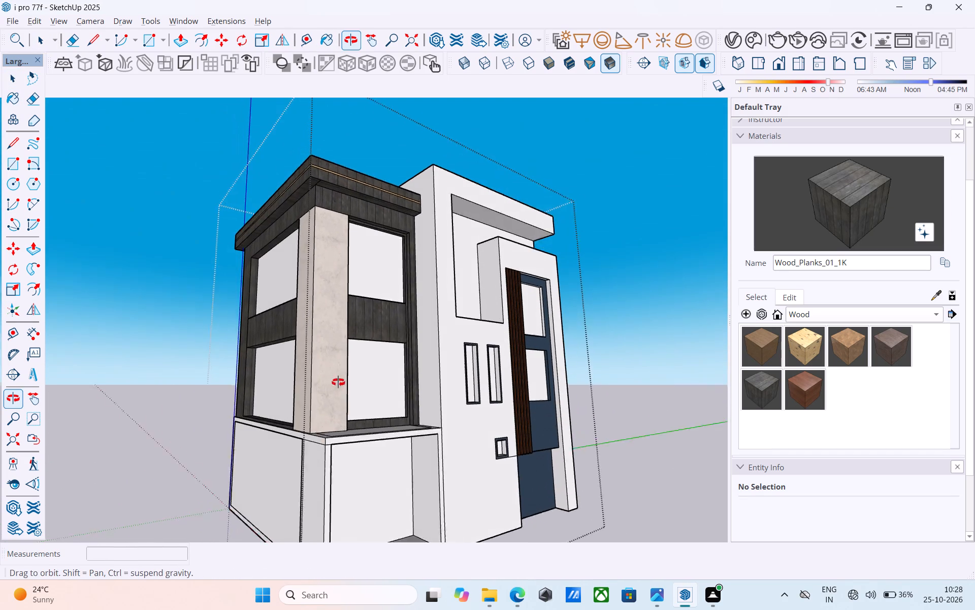
middle_drag(338, 382, 336, 381)
scroll(337, 381, up, 1)
middle_drag(336, 378, 241, 381)
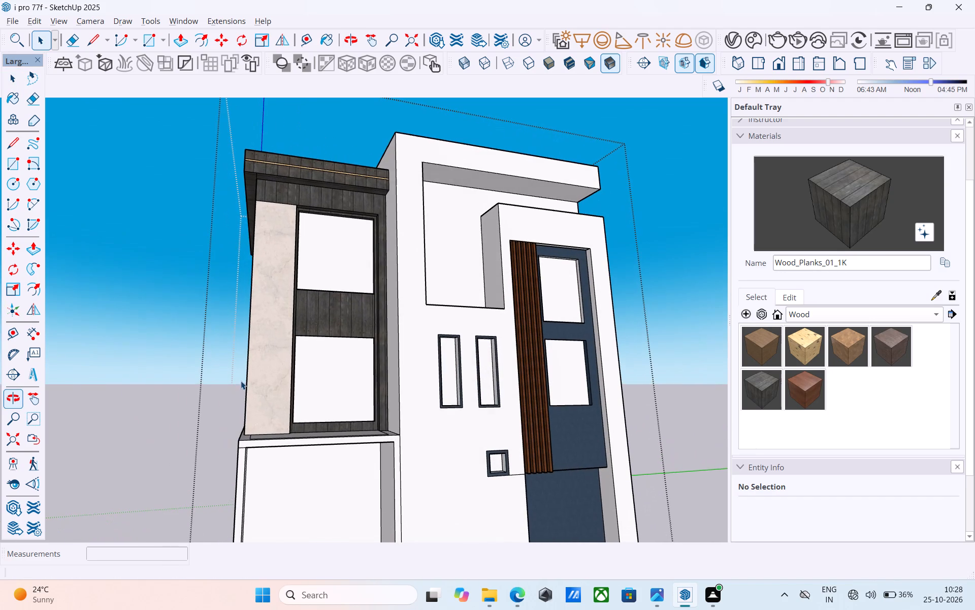
scroll(272, 345, up, 1)
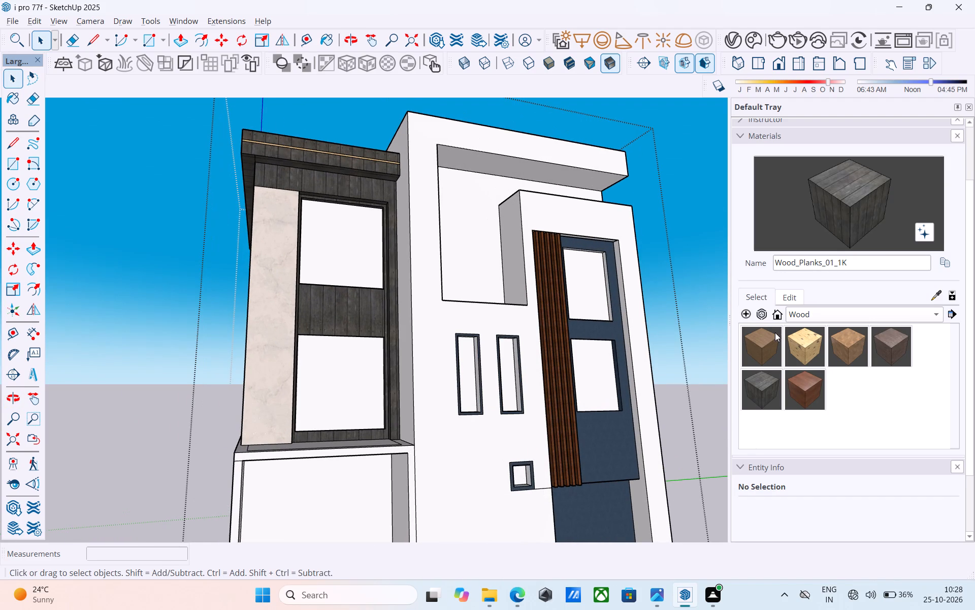
click(804, 379)
click(478, 171)
click(479, 189)
middle_drag(461, 207, 431, 215)
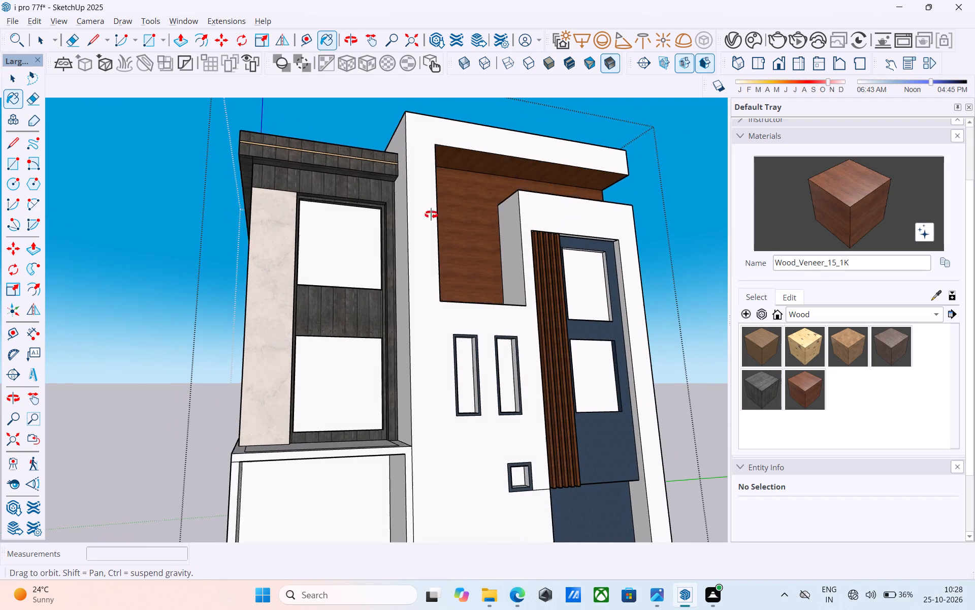
middle_drag(431, 215, 245, 267)
click(267, 250)
Examine the whole building from a distance, comparing the veneer recess with the plank cladding and marble pillar.
scroll(266, 250, down, 11)
middle_drag(277, 263, 521, 308)
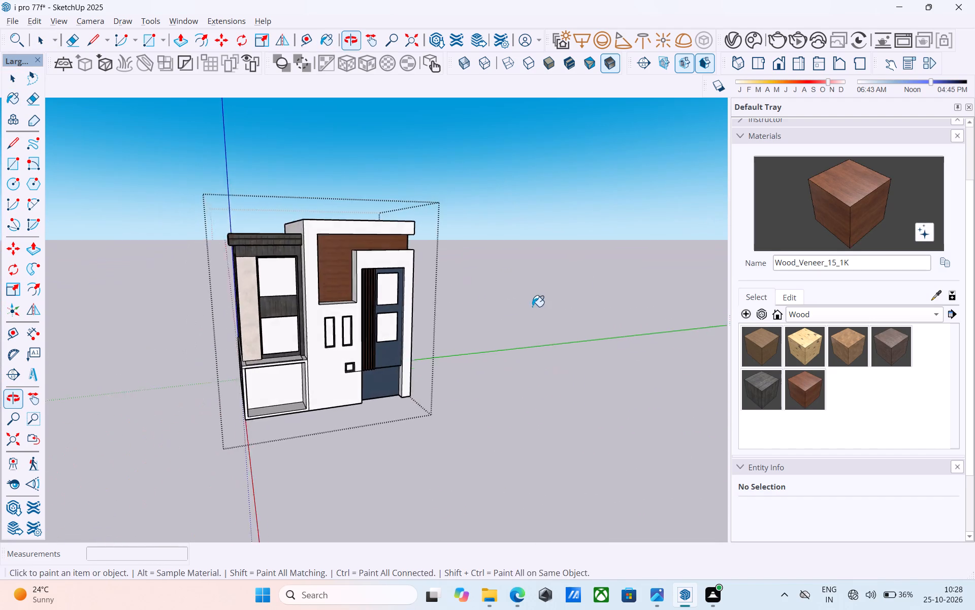
scroll(597, 271, down, 5)
middle_drag(534, 317, 503, 315)
scroll(428, 338, up, 2)
scroll(421, 339, down, 3)
middle_drag(420, 341, 415, 327)
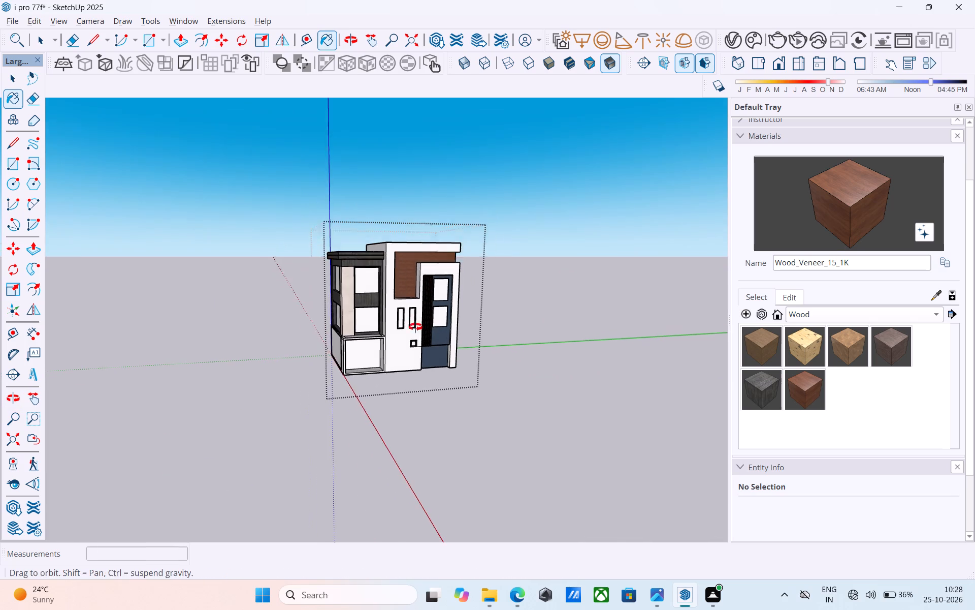
middle_drag(415, 327, 416, 326)
scroll(412, 324, down, 4)
middle_drag(411, 325, 457, 326)
scroll(459, 329, up, 5)
scroll(552, 314, down, 5)
scroll(451, 368, up, 2)
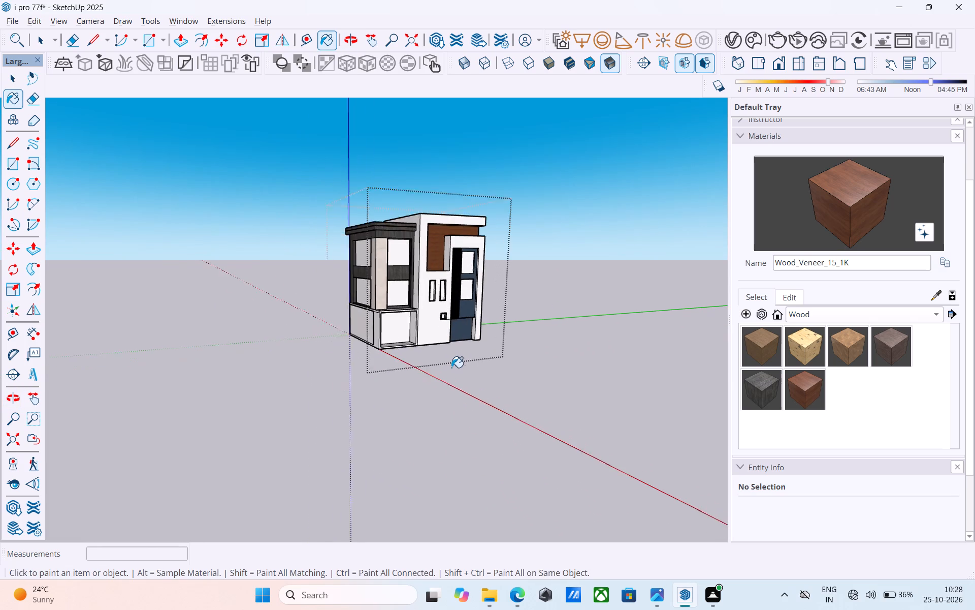
scroll(451, 368, up, 3)
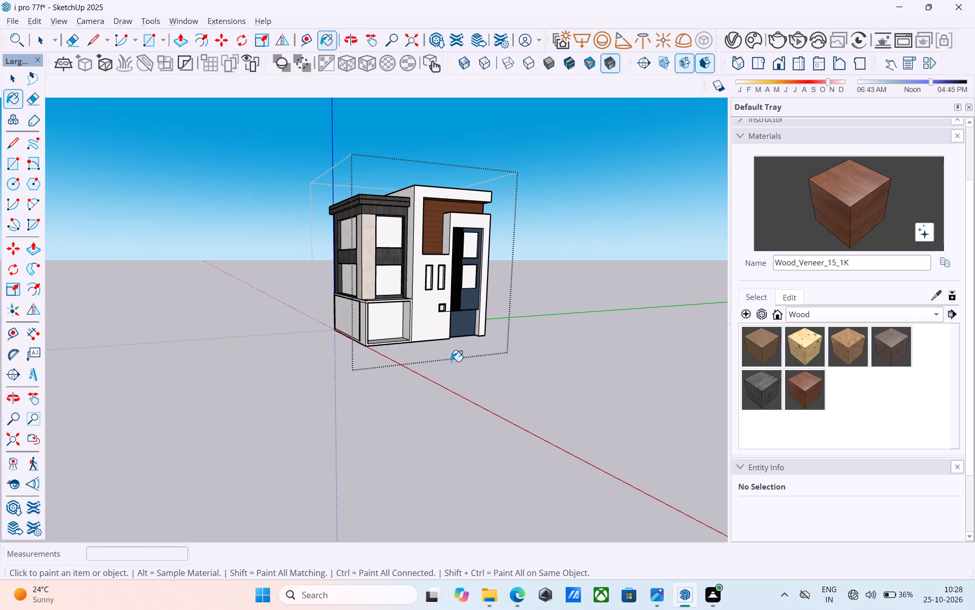
key(space)
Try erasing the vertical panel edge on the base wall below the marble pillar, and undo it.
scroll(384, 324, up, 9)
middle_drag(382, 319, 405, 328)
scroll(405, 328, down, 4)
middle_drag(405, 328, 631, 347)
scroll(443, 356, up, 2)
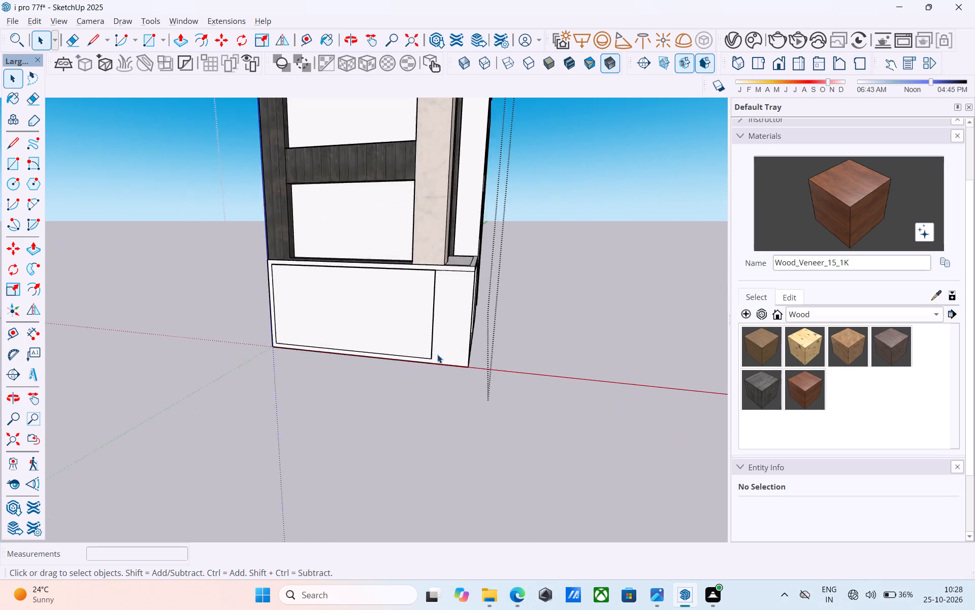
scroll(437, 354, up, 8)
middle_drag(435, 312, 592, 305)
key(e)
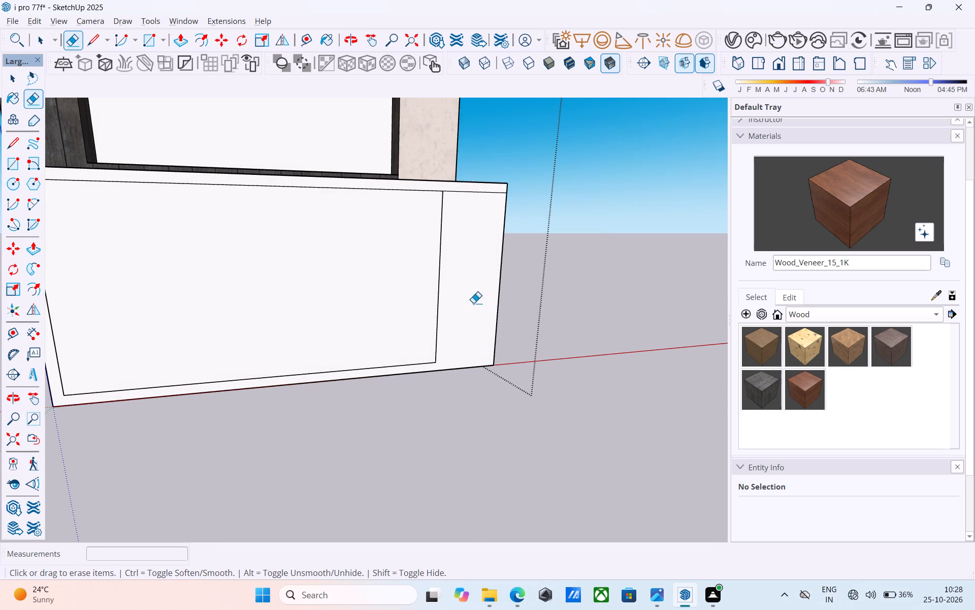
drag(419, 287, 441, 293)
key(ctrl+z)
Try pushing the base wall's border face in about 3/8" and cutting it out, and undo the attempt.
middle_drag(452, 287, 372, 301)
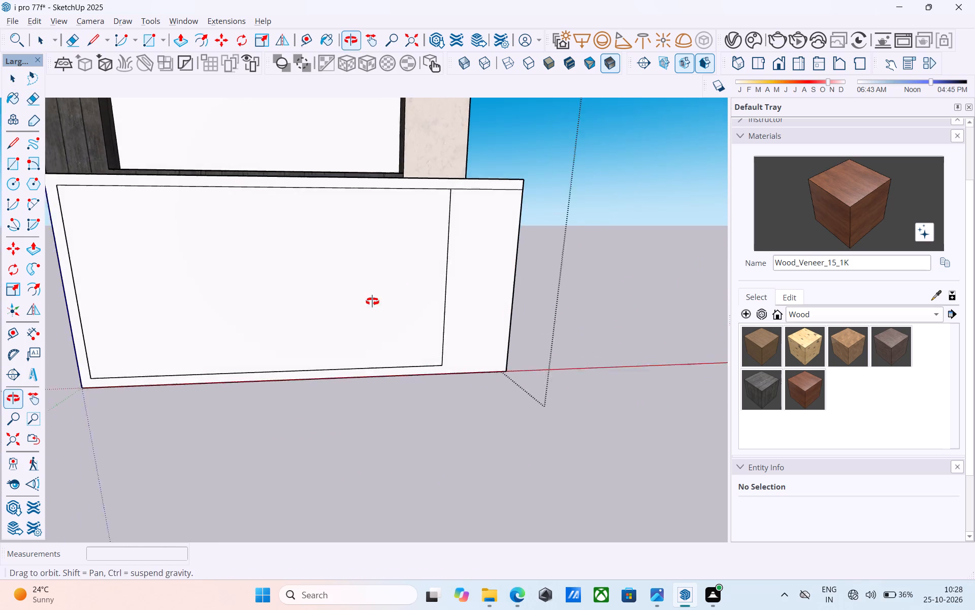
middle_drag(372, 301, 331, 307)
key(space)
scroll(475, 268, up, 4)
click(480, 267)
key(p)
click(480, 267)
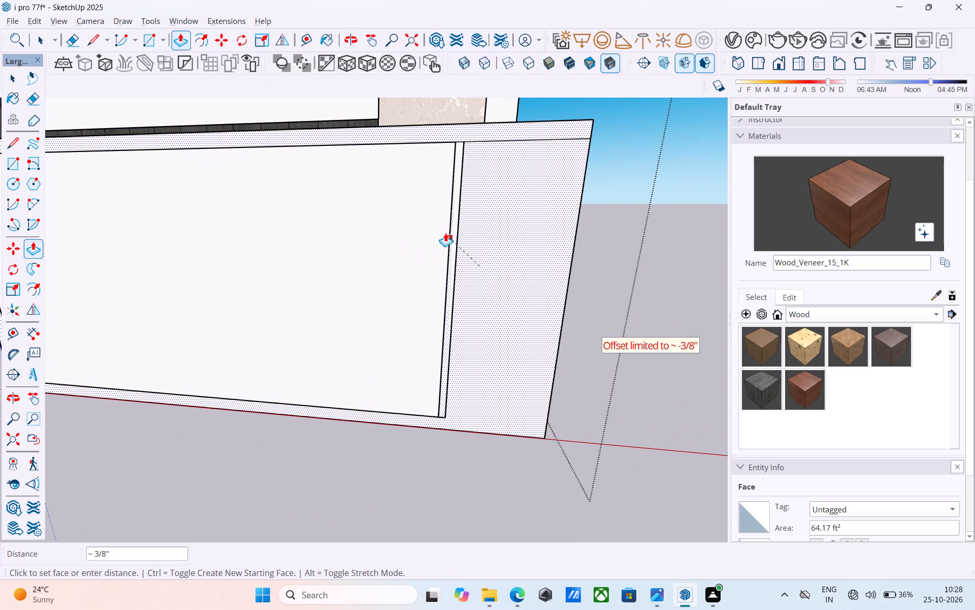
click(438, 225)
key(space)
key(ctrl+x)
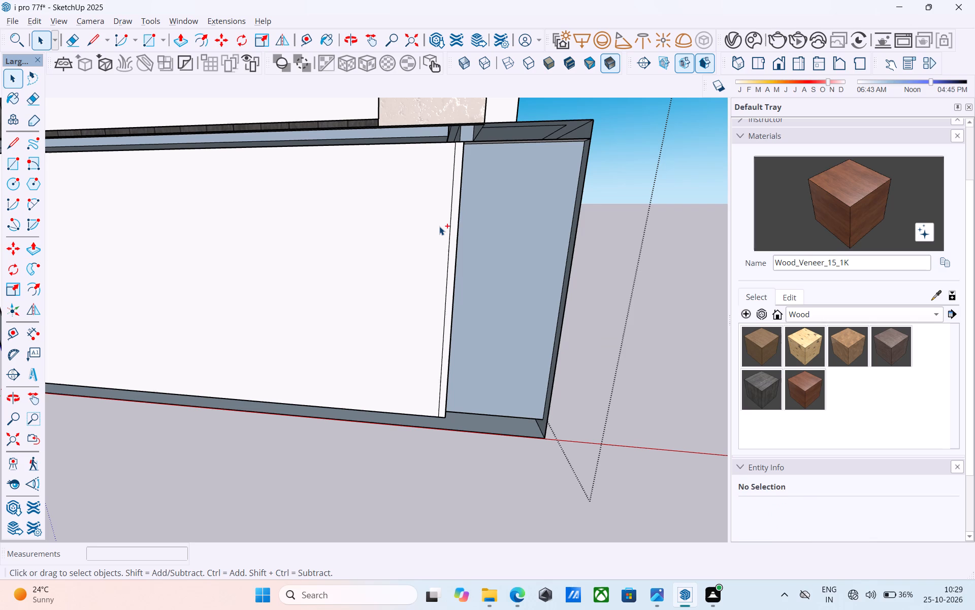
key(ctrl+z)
Push/Pull the large panel face on the base wall to the level of its surrounding border face.
key(space)
click(440, 227)
key(p)
click(440, 227)
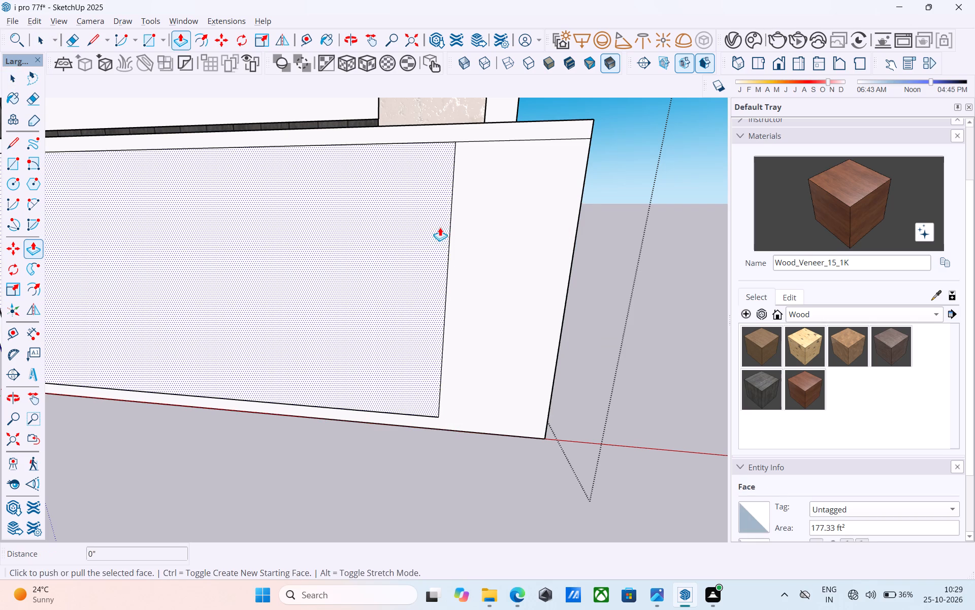
click(517, 227)
middle_drag(517, 227, 395, 274)
key(space)
Erase the panel's vertical edge nearest the marble pillar's corner on the base wall.
scroll(392, 274, up, 1)
scroll(384, 272, down, 5)
scroll(432, 268, up, 3)
scroll(433, 266, down, 5)
key(e)
drag(435, 266, 428, 266)
key(space)
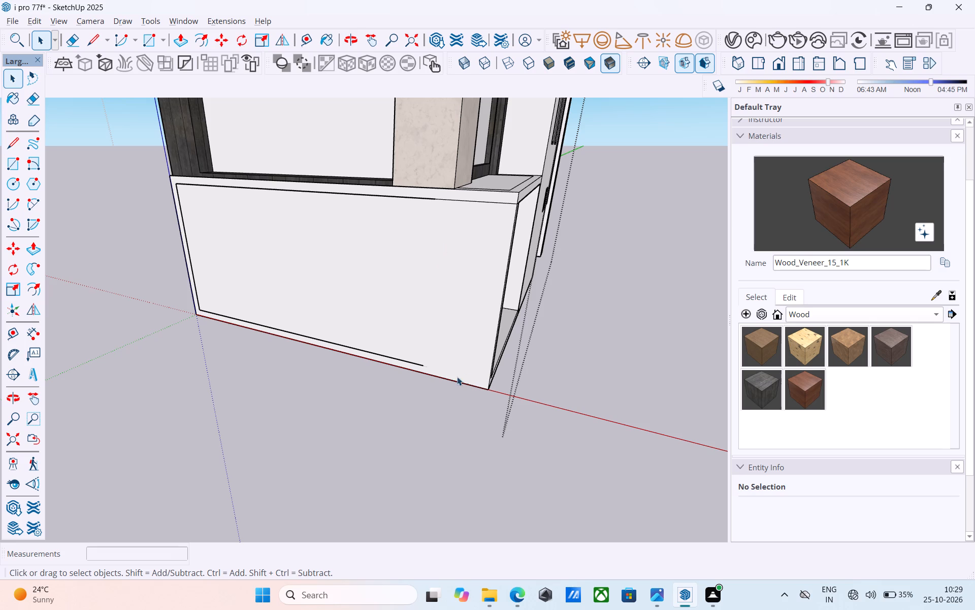
Erase the panel outline's bottom edge on the base wall.
middle_drag(445, 370, 437, 364)
scroll(418, 373, up, 8)
key(e)
drag(417, 352, 416, 357)
scroll(415, 354, down, 2)
middle_click(415, 354)
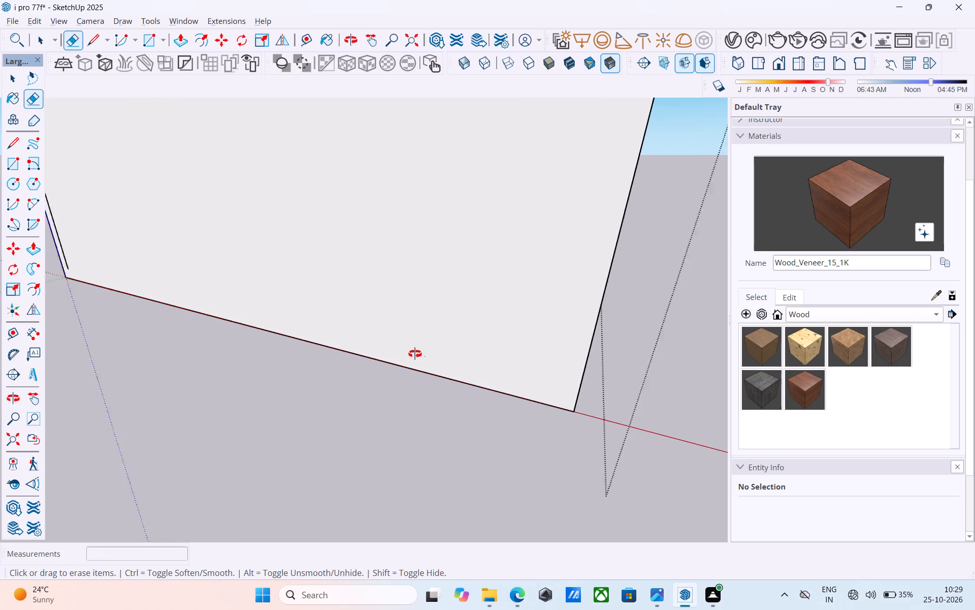
scroll(415, 354, down, 9)
key(space)
Erase the panel outline's remaining vertical edge at the far corner of the base wall.
middle_drag(416, 354, 680, 305)
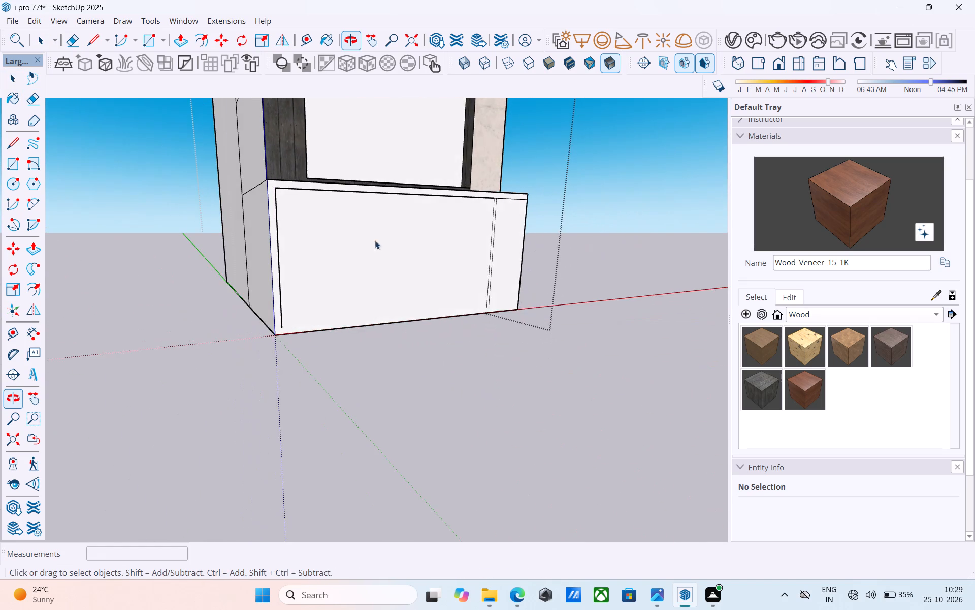
scroll(312, 220, up, 4)
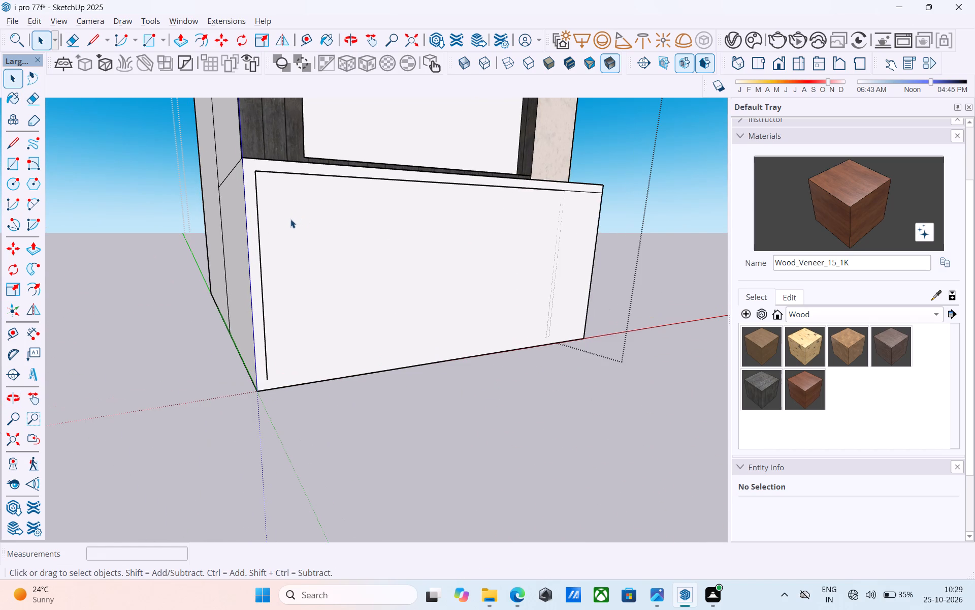
scroll(290, 219, down, 5)
middle_drag(295, 239, 216, 264)
scroll(276, 213, up, 7)
middle_drag(281, 194, 270, 188)
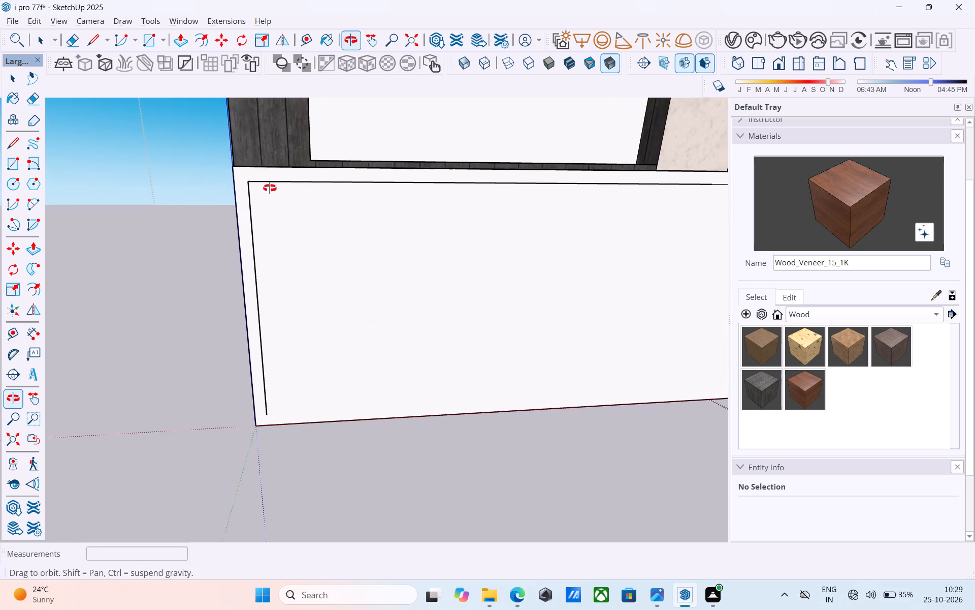
middle_drag(270, 188, 267, 187)
scroll(266, 187, down, 1)
middle_drag(266, 188, 136, 201)
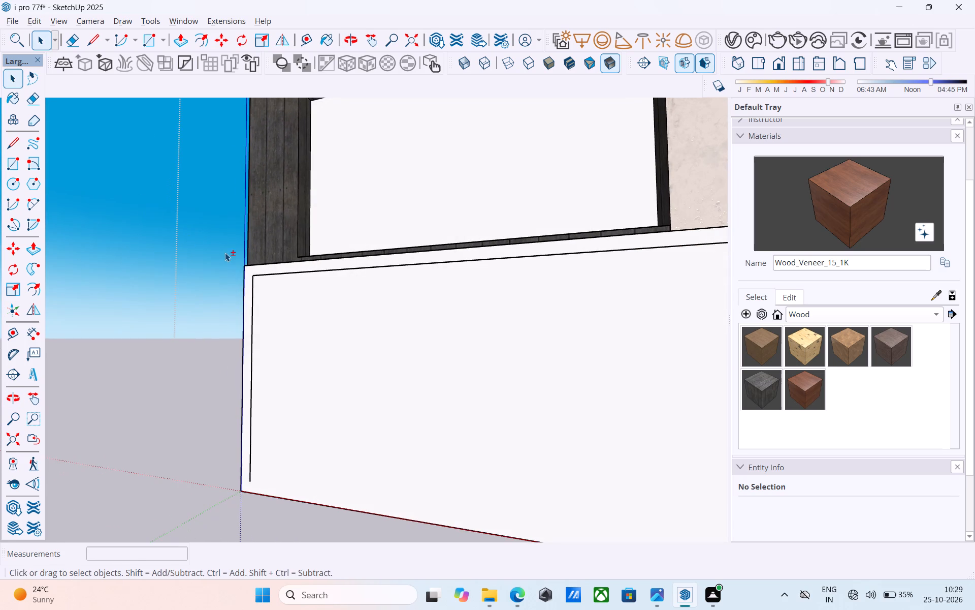
shift+middle_drag(225, 253, 150, 249)
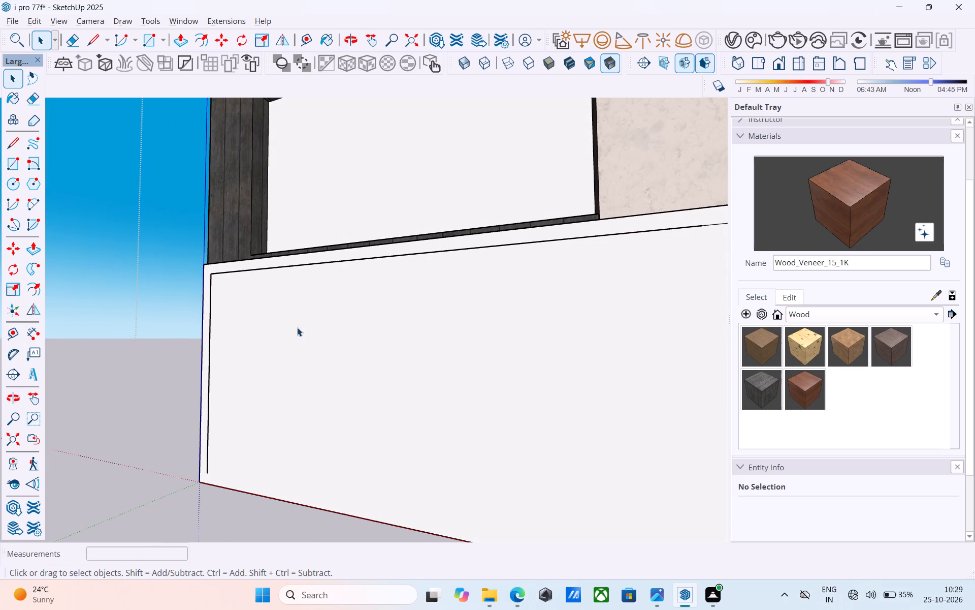
middle_drag(297, 327, 253, 329)
scroll(260, 305, up, 1)
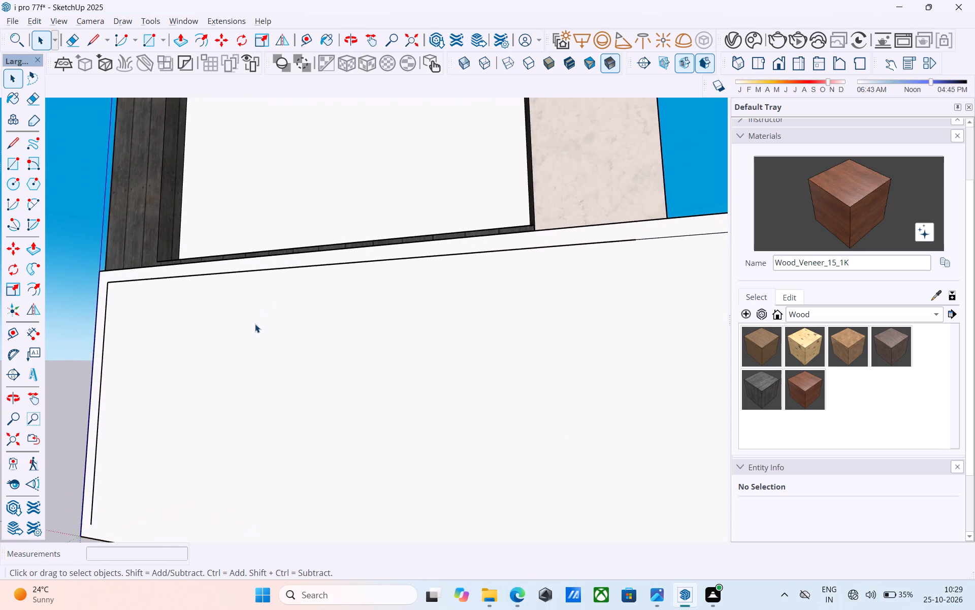
scroll(255, 324, up, 1)
key(e)
scroll(149, 306, down, 6)
scroll(127, 318, up, 4)
drag(118, 315, 108, 310)
Erase the panel outline's top edge running beneath the ledge of the base wall.
scroll(118, 313, down, 9)
middle_drag(274, 330, 246, 369)
scroll(296, 346, up, 9)
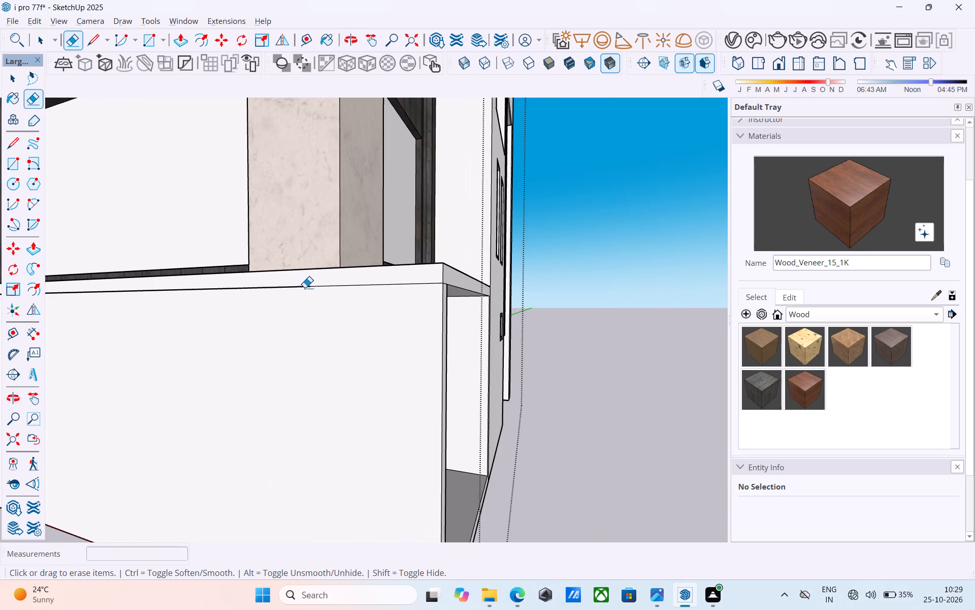
click(305, 287)
scroll(313, 289, down, 5)
drag(330, 286, 333, 292)
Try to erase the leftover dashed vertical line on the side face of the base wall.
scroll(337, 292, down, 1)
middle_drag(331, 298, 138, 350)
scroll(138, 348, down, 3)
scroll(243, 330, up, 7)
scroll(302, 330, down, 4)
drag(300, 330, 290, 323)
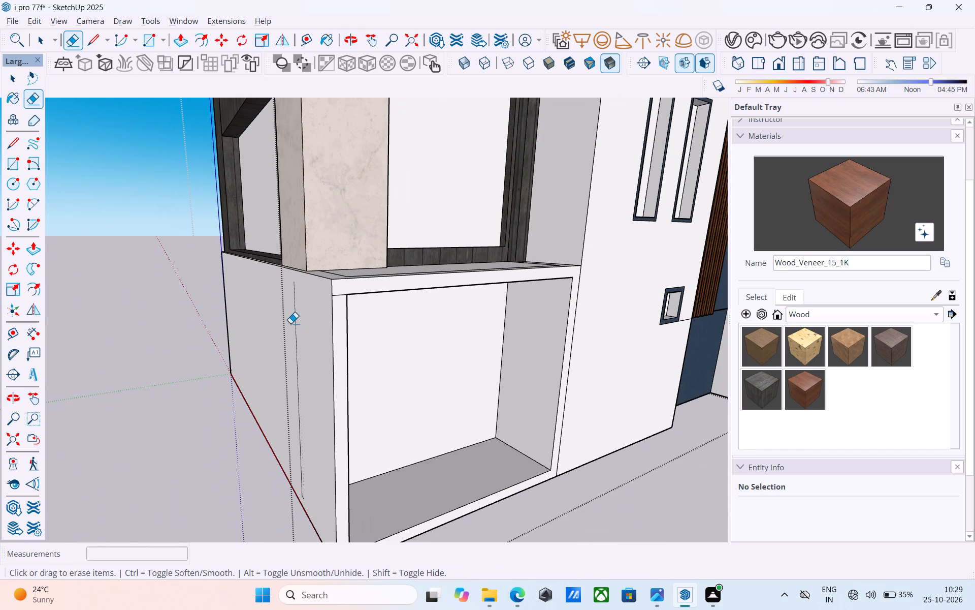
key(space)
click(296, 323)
Examine the base niche and the lower facade from the front and the side.
scroll(296, 323, down, 10)
middle_drag(303, 342, 134, 369)
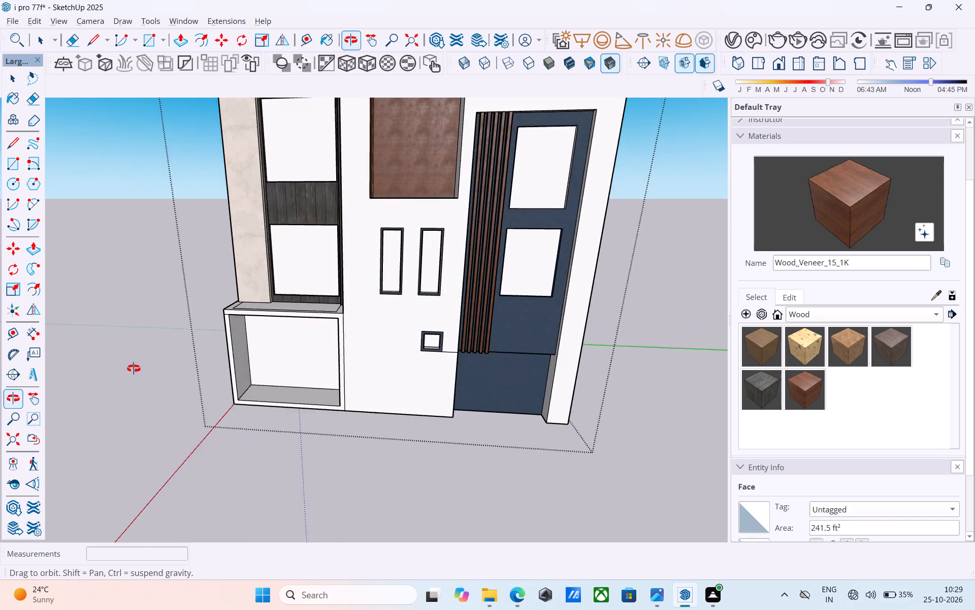
middle_drag(134, 369, 217, 345)
scroll(297, 349, up, 4)
middle_drag(299, 352, 358, 323)
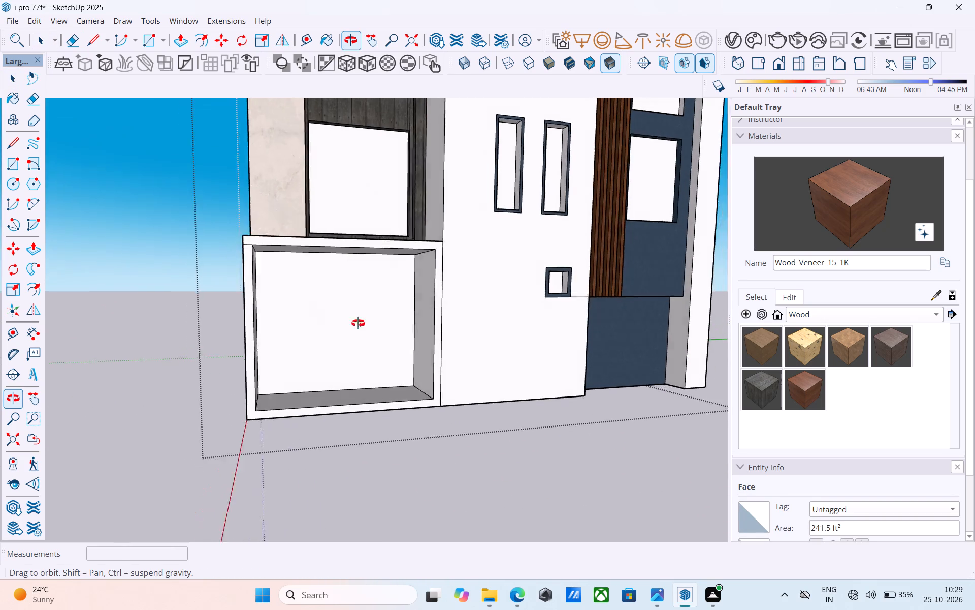
middle_drag(358, 323, 283, 352)
scroll(228, 351, down, 8)
middle_drag(167, 364, 270, 363)
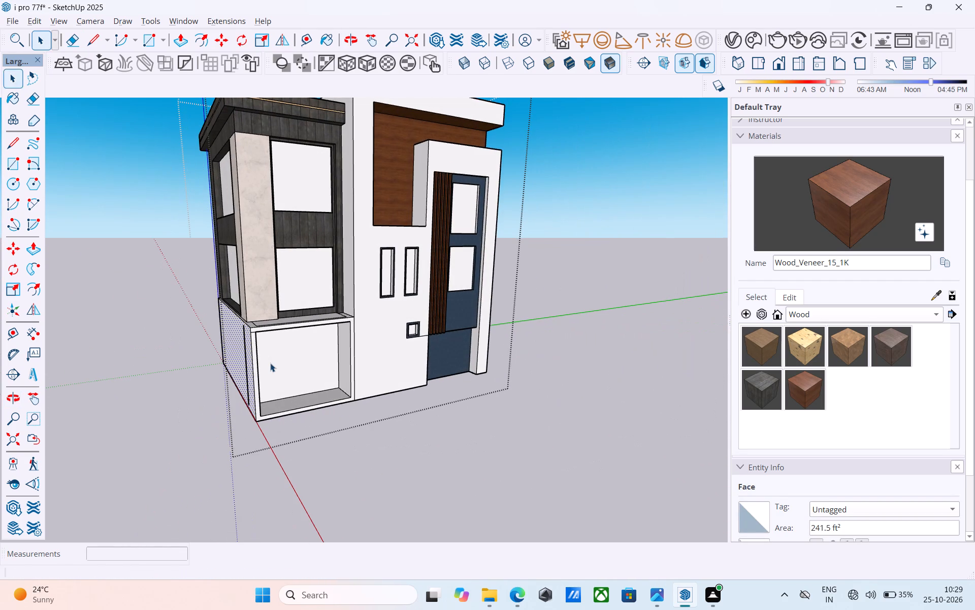
key(space)
scroll(270, 363, up, 5)
scroll(270, 363, down, 3)
middle_drag(268, 363, 212, 352)
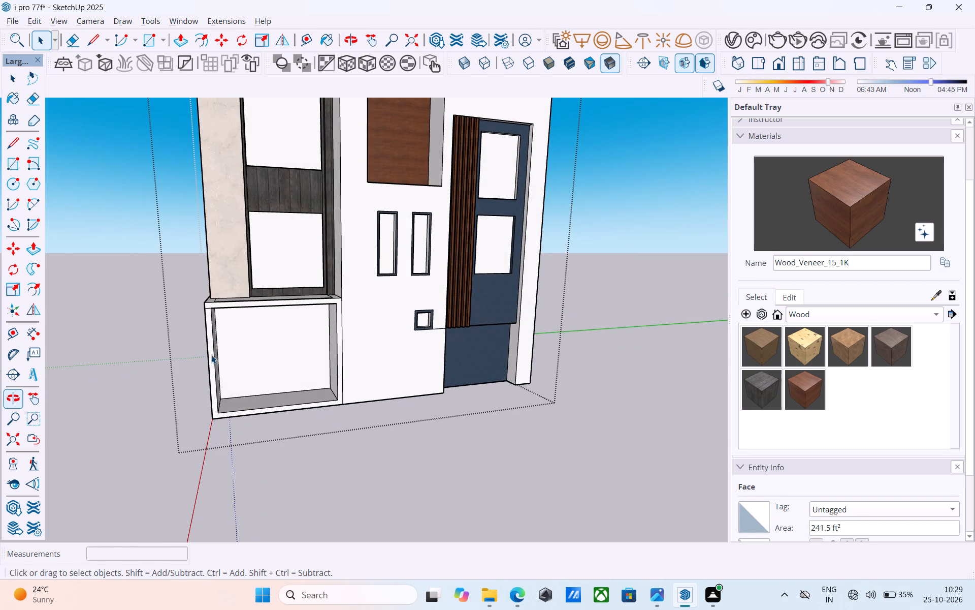
Push/Pull the base niche's inner side face nearest the building's outer corner 6" into the niche.
middle_drag(203, 354, 195, 321)
scroll(195, 323, up, 3)
middle_drag(220, 326, 191, 329)
scroll(201, 331, up, 3)
click(205, 331)
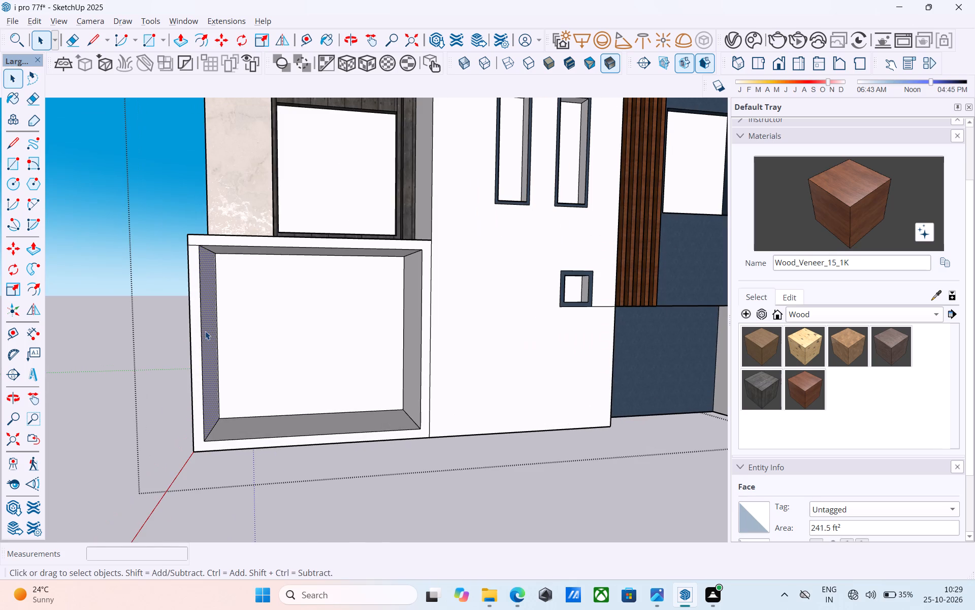
key(p)
click(208, 331)
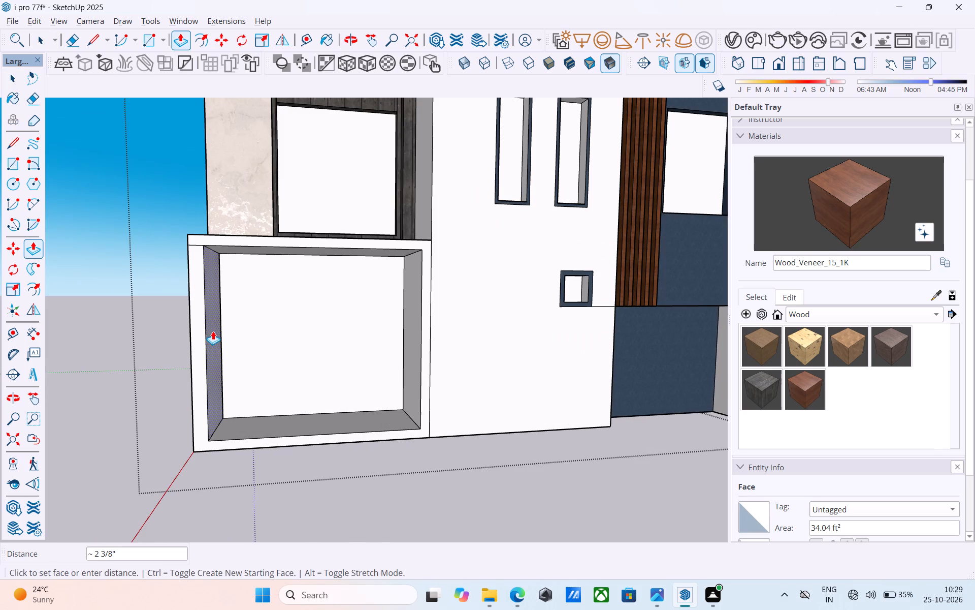
key(6)
key(shift+quotedbl)
key(Return)
key(space)
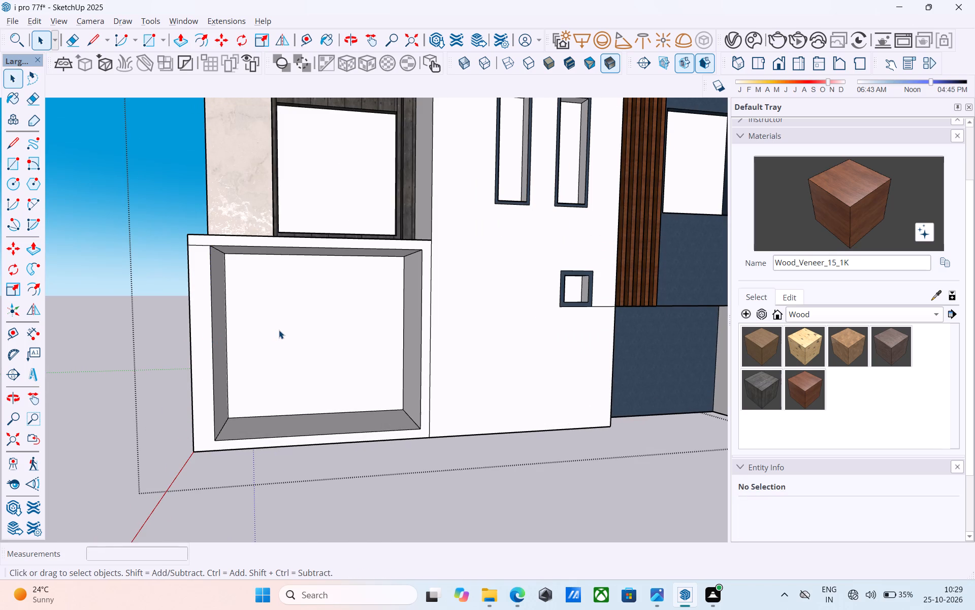
Offset the outline of the base niche's back face inward by 1'.
click(279, 330)
key(f)
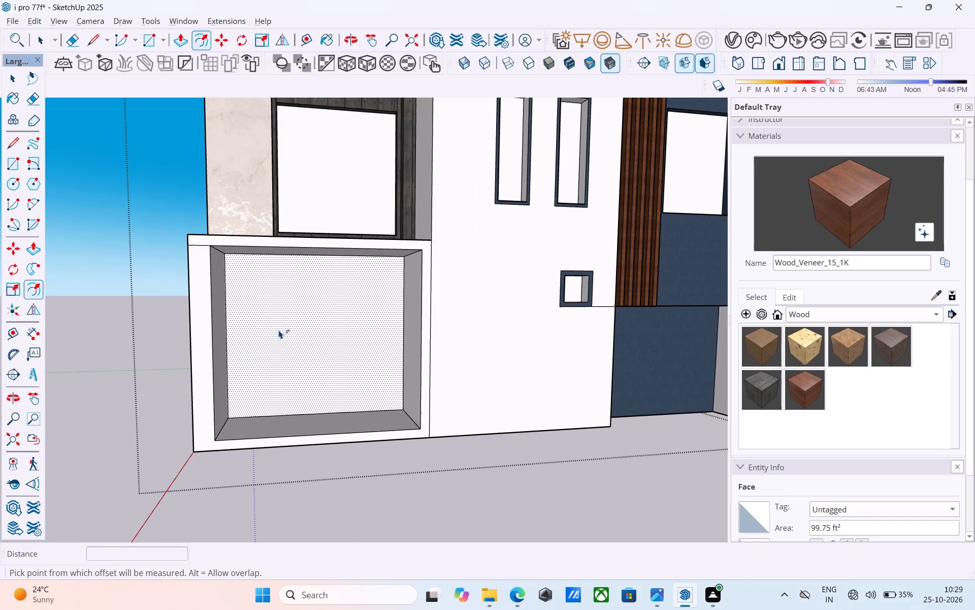
click(279, 330)
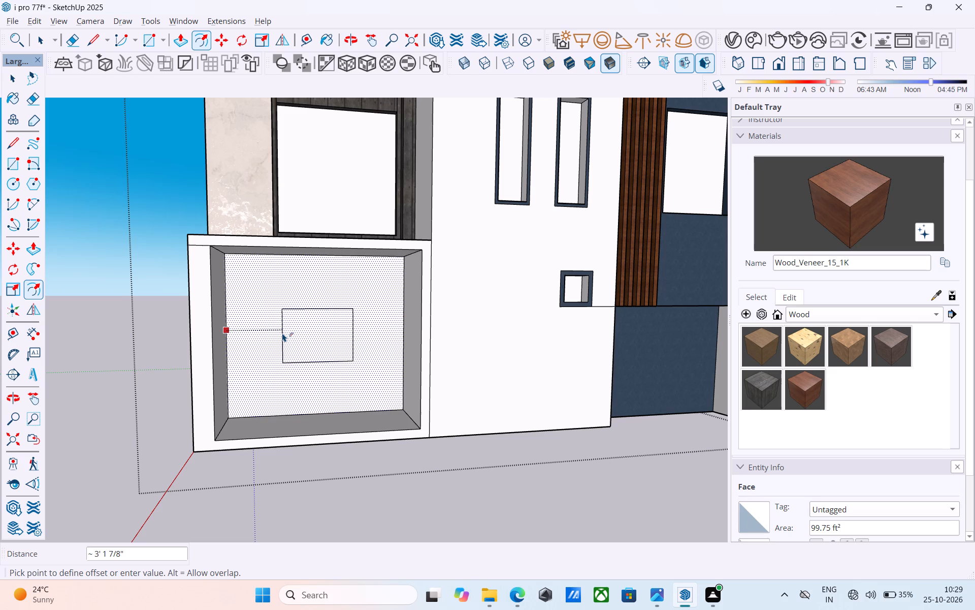
key(3)
key(BackSpace)
key(BackSpace)
text(1')
key(Return)
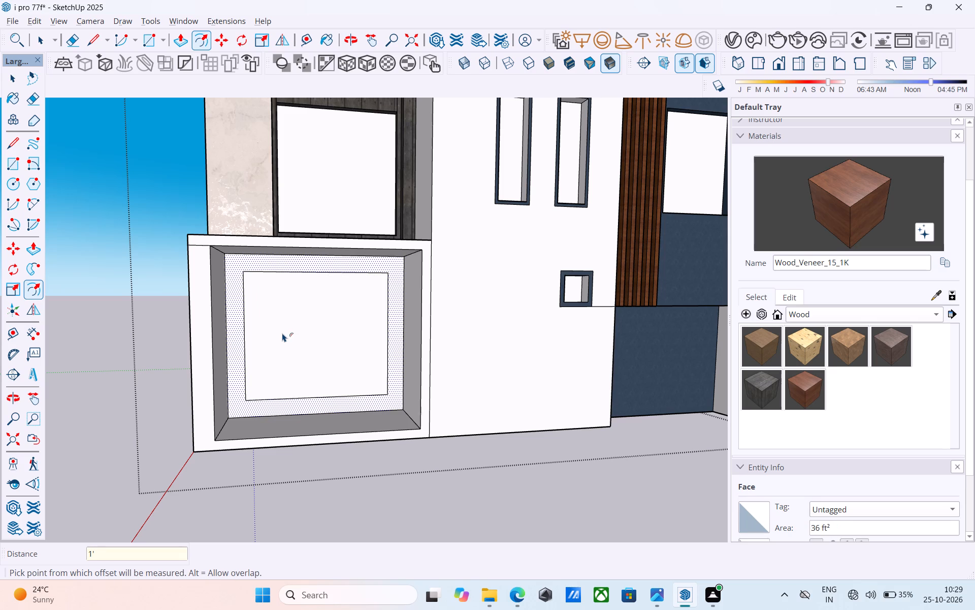
Draw two 1' lines from the offset rectangle's lower corners straight down to the niche floor.
key(space)
key(l)
scroll(270, 382, up, 3)
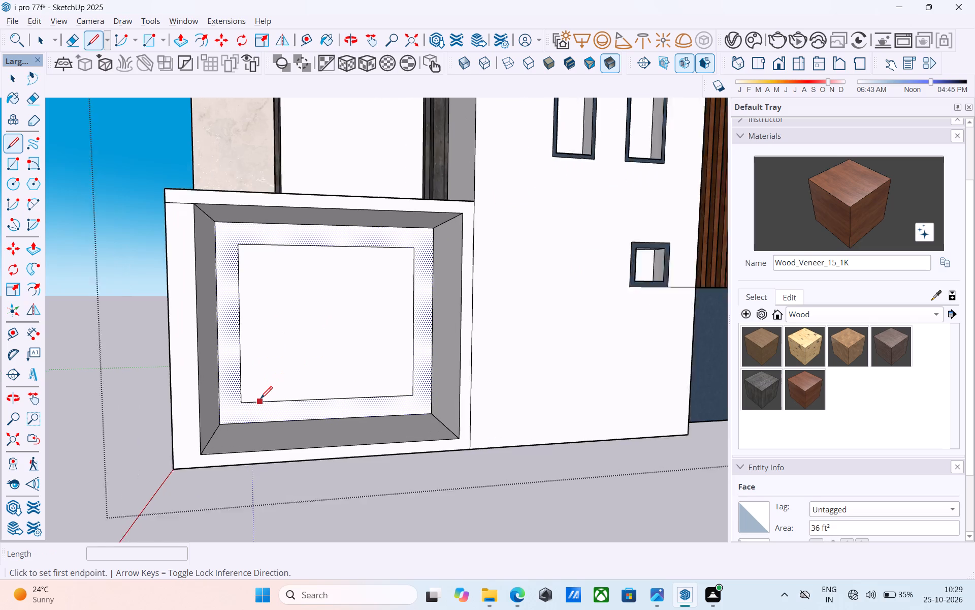
click(237, 401)
click(244, 425)
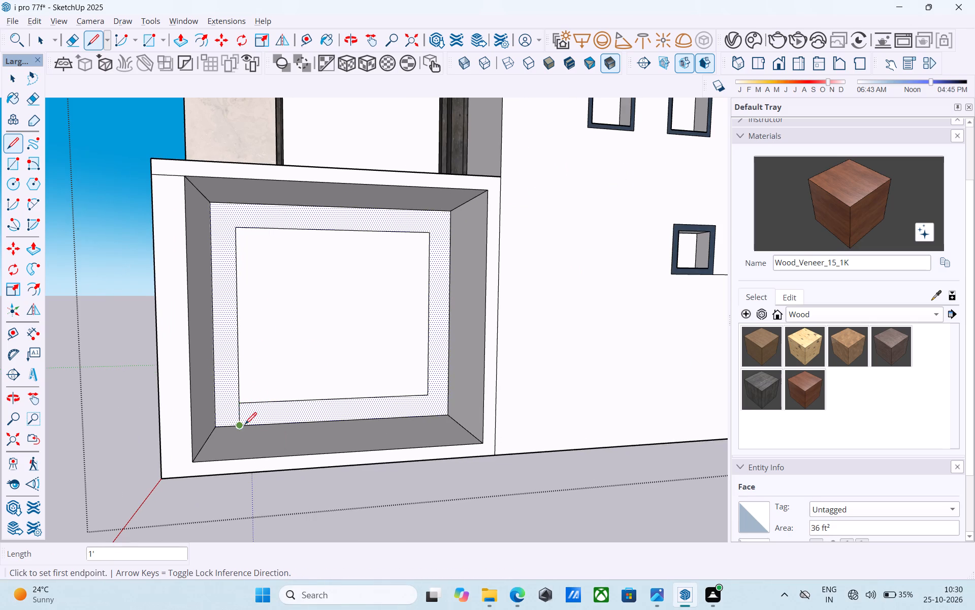
click(422, 396)
scroll(429, 413, up, 4)
click(428, 414)
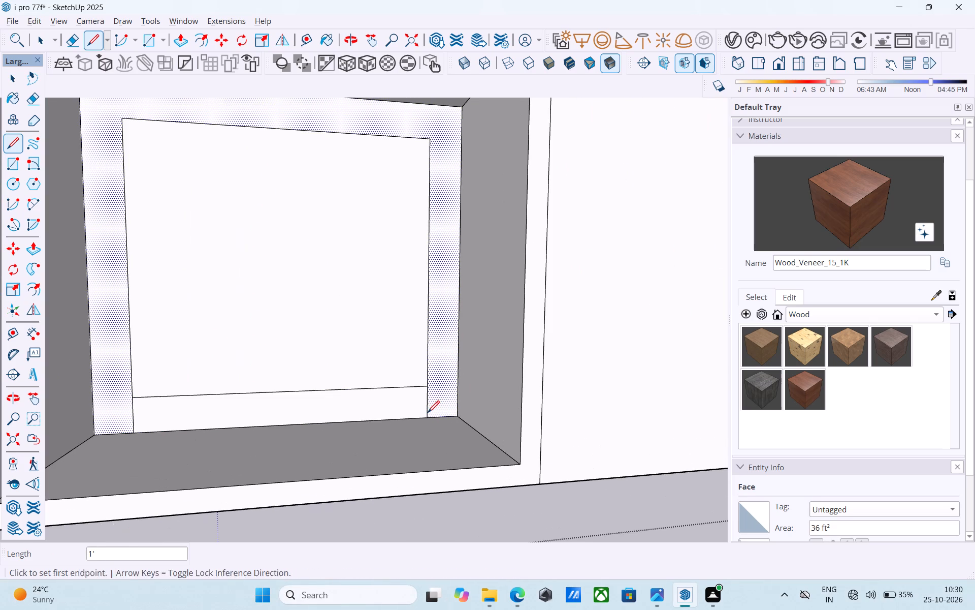
Erase the offset rectangle's original bottom edge on the niche's back wall.
key(space)
key(e)
click(366, 387)
Copy the rectangle's top edge 2' downward on the niche's back wall.
scroll(357, 376, down, 5)
middle_drag(355, 375, 366, 451)
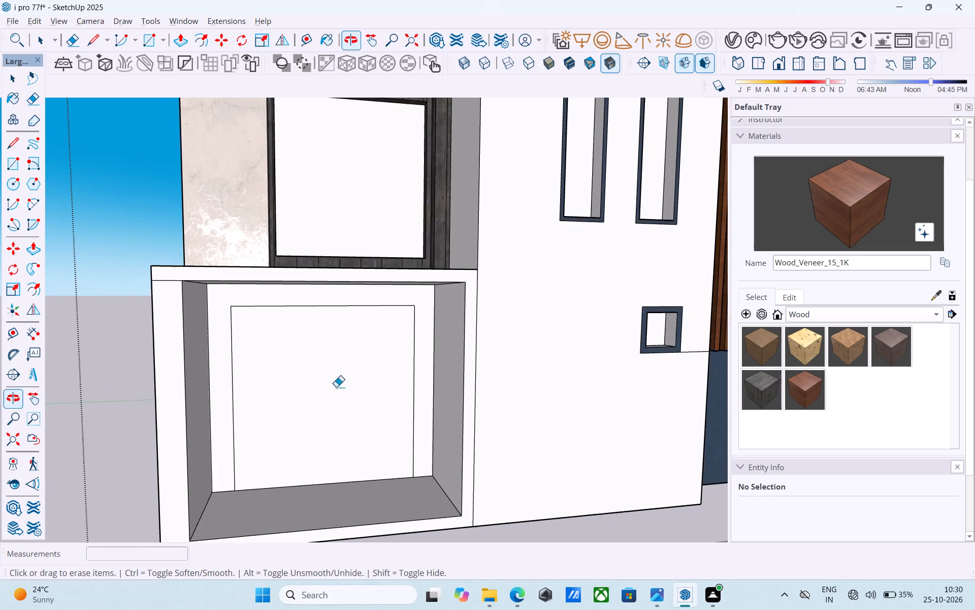
scroll(302, 322, up, 7)
key(space)
click(203, 295)
key(m)
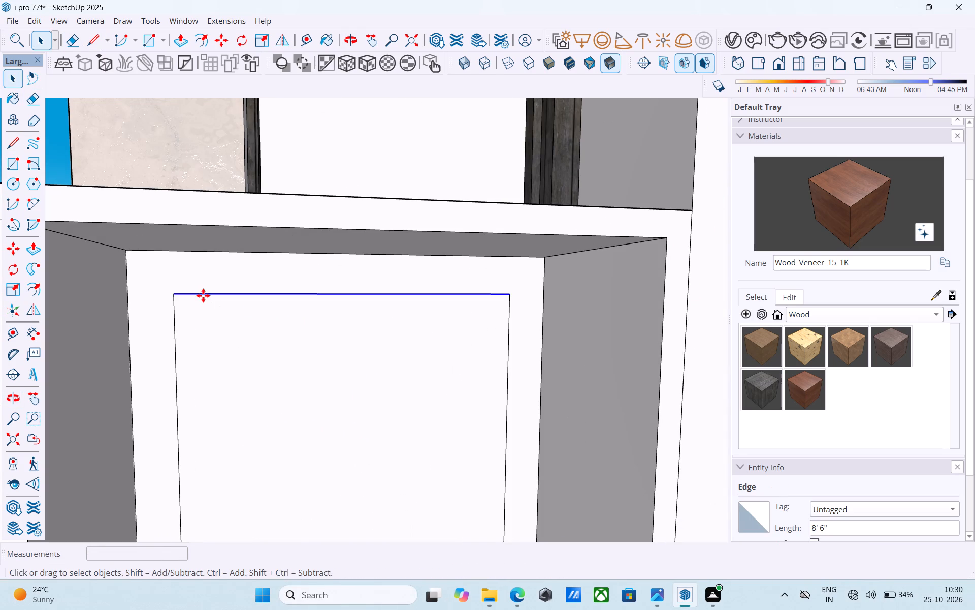
click(175, 294)
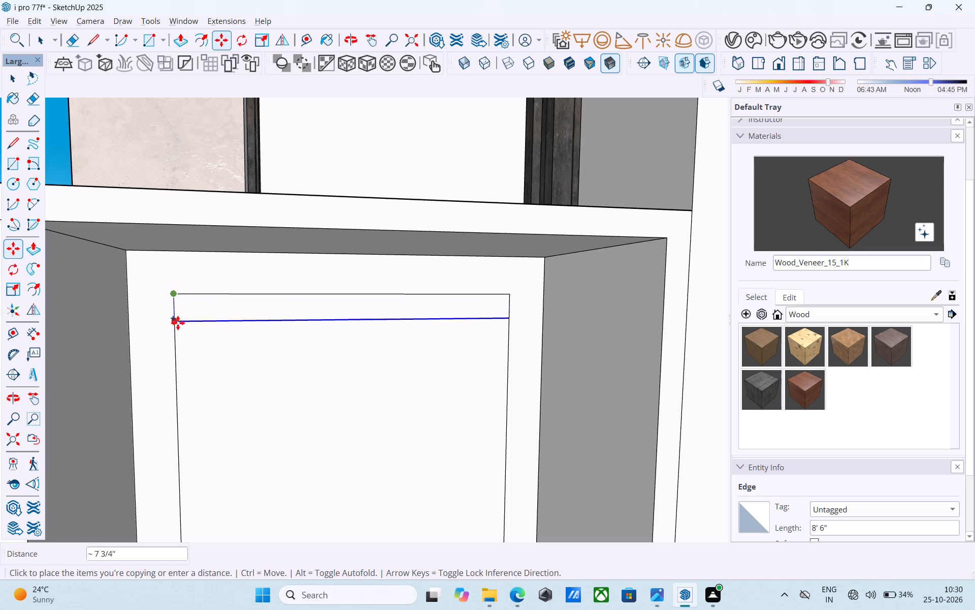
text(2')
key(Return)
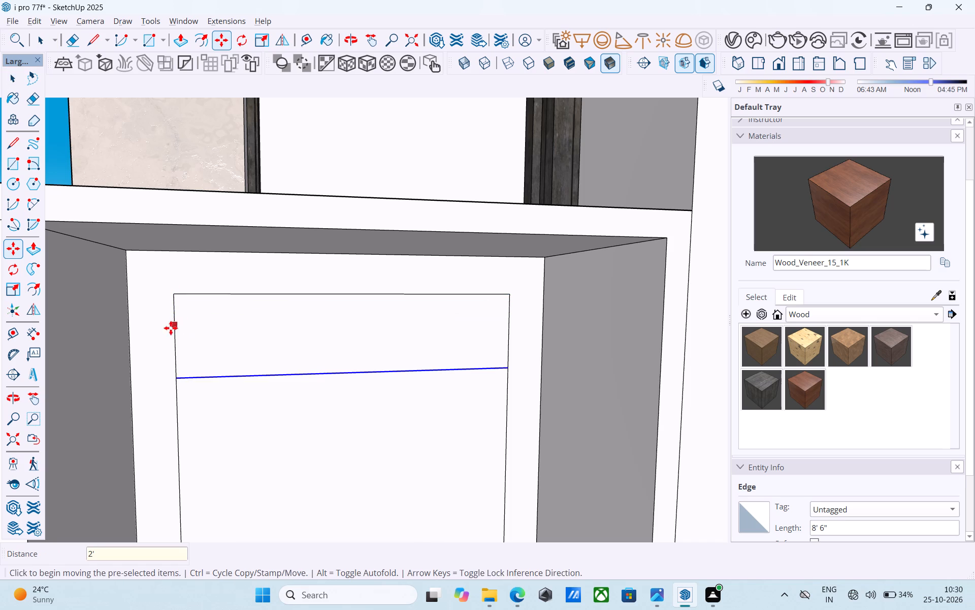
Erase the rectangle's original top edge and the two side segments above the copied edge.
scroll(217, 315, down, 4)
key(e)
drag(213, 316, 190, 317)
drag(195, 314, 188, 314)
drag(199, 308, 224, 301)
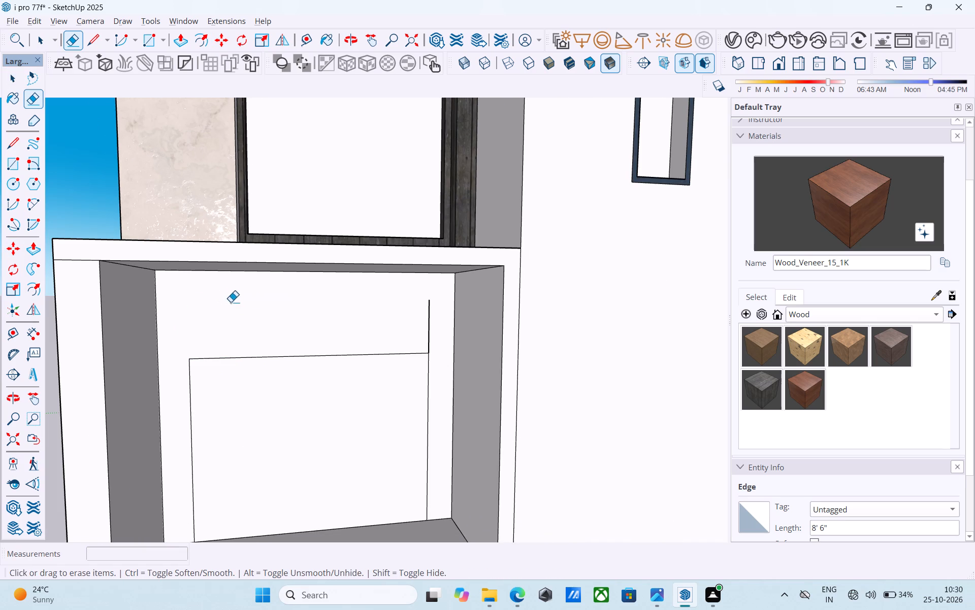
click(433, 332)
Offset the lowered rectangle on the niche's back wall inward by 3" to outline a frame.
scroll(414, 334, down, 6)
middle_drag(353, 368, 369, 351)
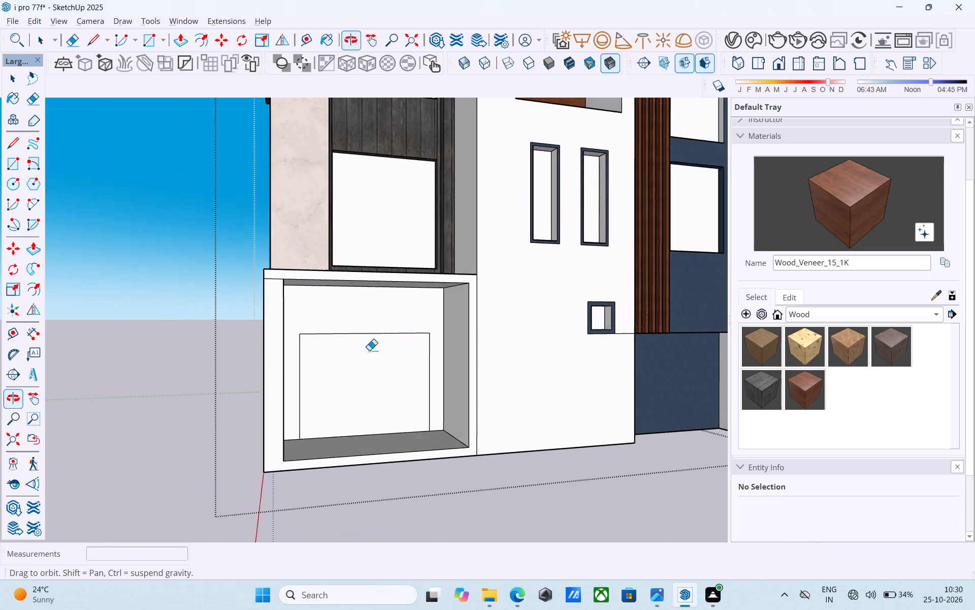
scroll(359, 356, up, 4)
key(space)
click(355, 363)
key(f)
click(355, 363)
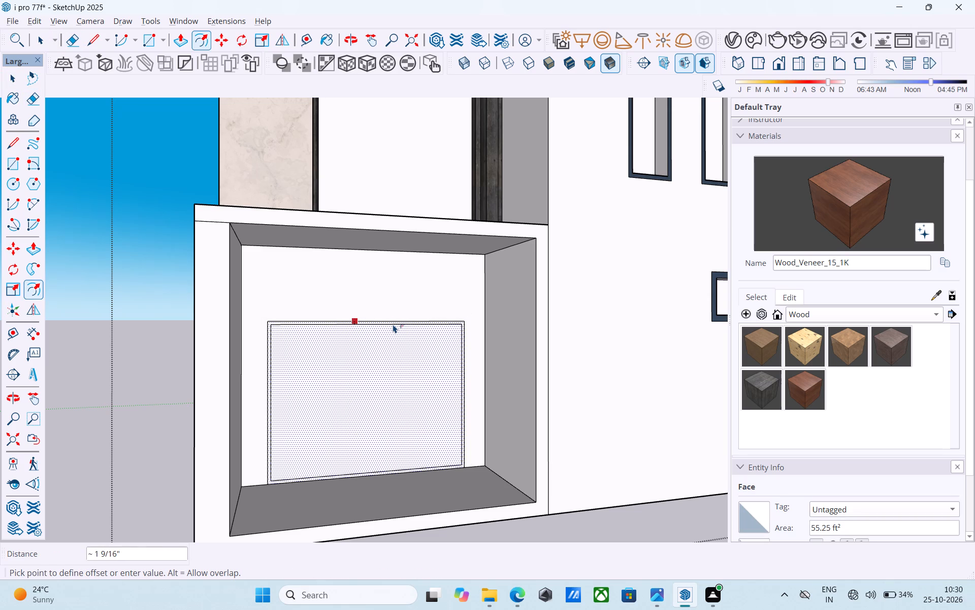
text(3")
key(Return)
key(space)
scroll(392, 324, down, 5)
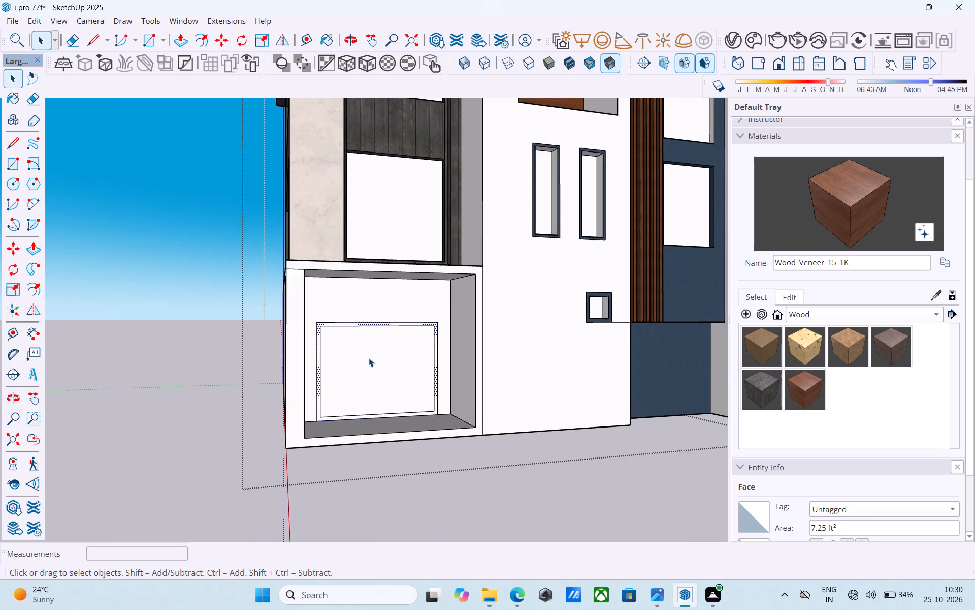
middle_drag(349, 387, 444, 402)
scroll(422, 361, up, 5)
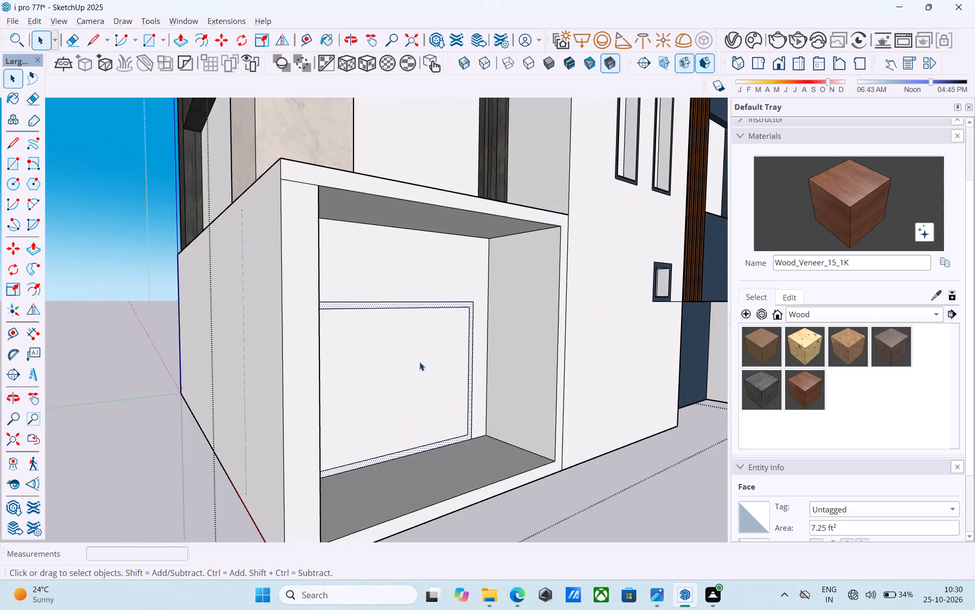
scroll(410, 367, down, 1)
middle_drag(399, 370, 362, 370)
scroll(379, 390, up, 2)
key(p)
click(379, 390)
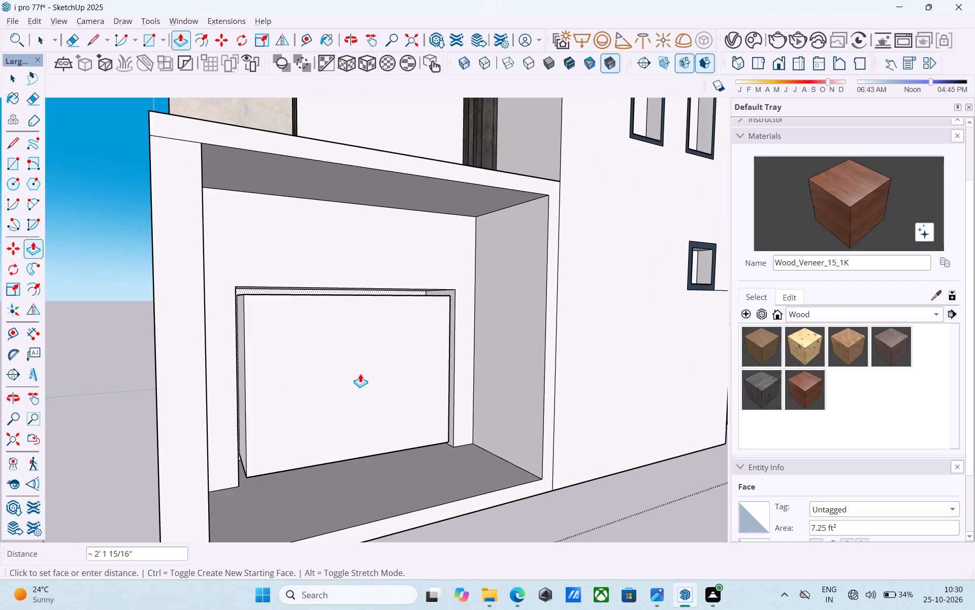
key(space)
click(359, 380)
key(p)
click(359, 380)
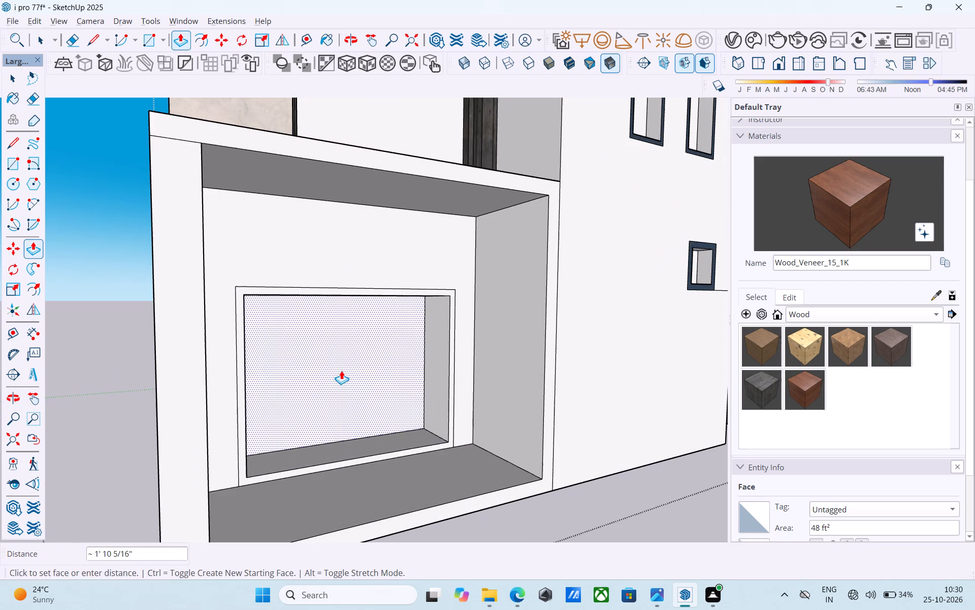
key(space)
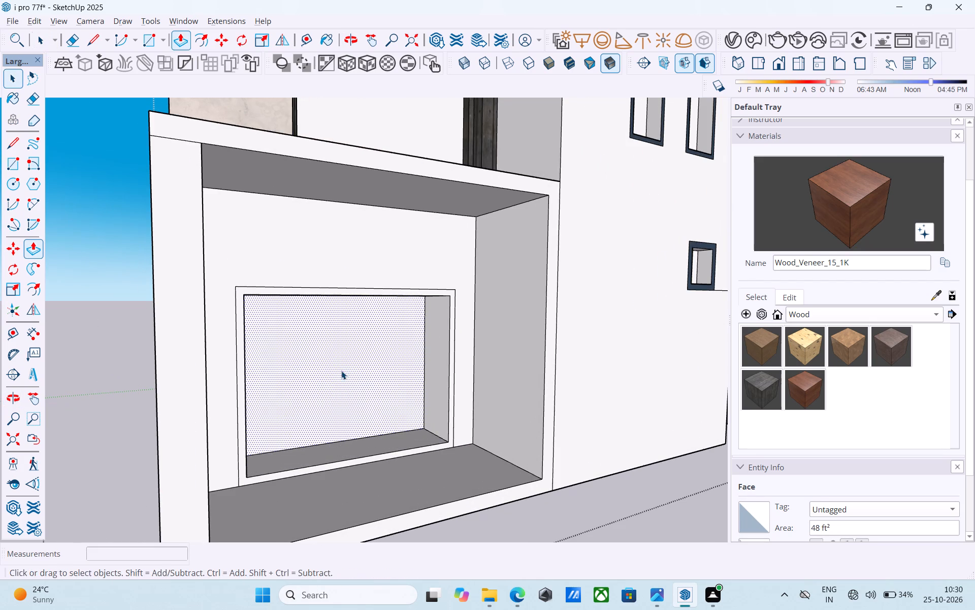
Copy the inner frame's vertical edge 8' to the opposite side and divide the span into four equal bays.
middle_drag(341, 371, 336, 379)
scroll(291, 381, up, 1)
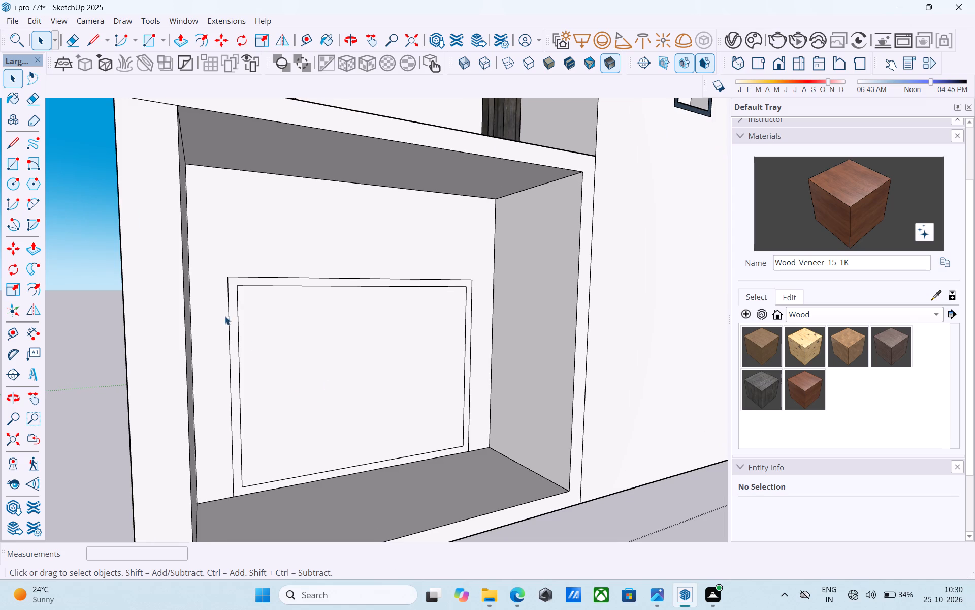
click(240, 326)
key(m)
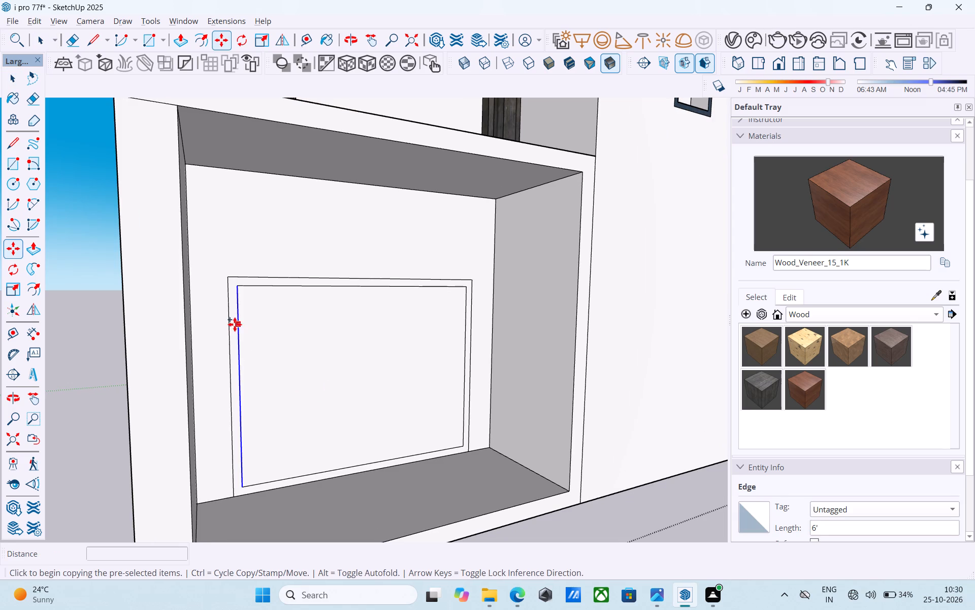
click(237, 289)
click(464, 286)
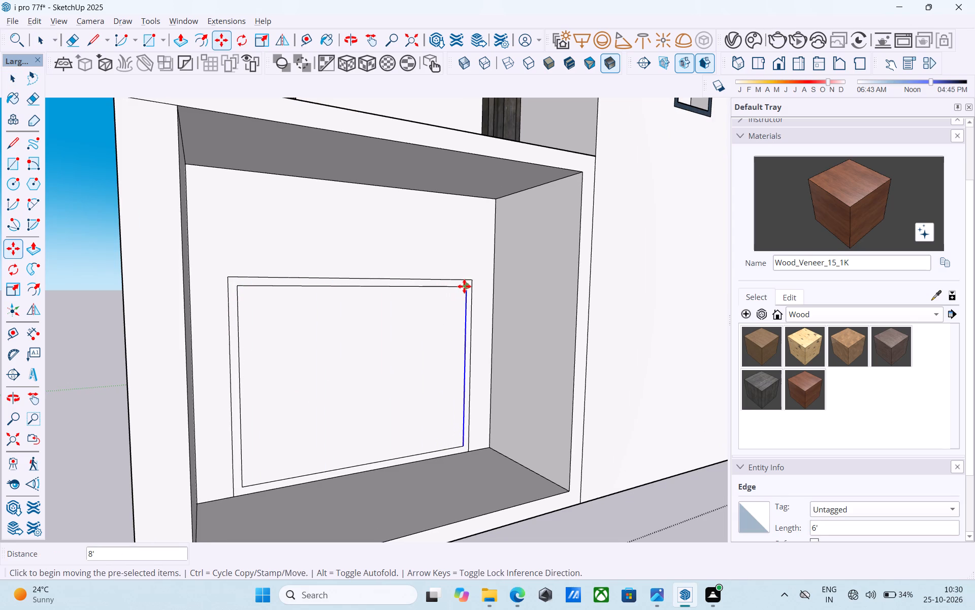
key(slash)
key(4)
key(Return)
key(space)
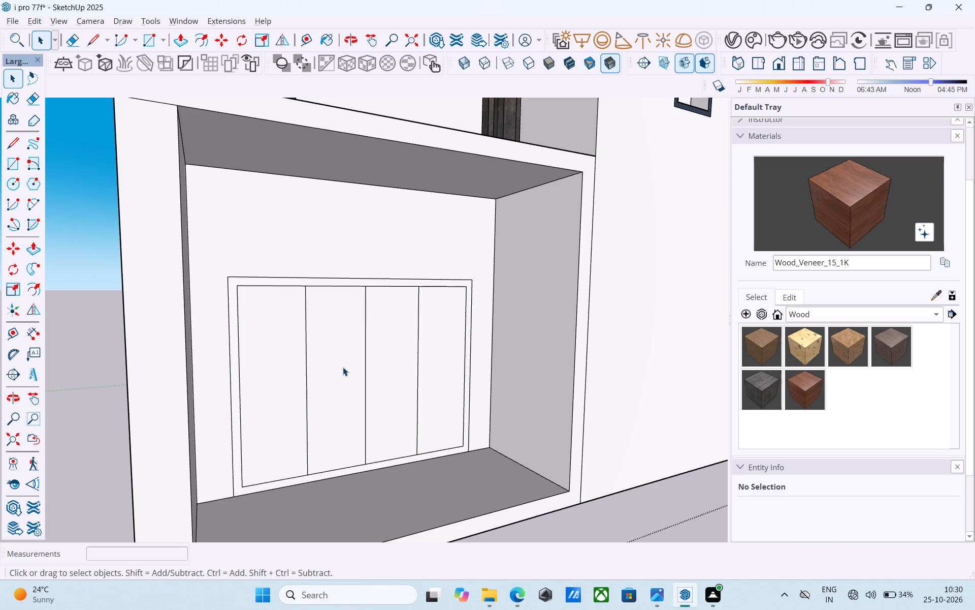
Copy the three vertical bay divider edges 3" sideways to give each mullion its width.
middle_drag(333, 370, 312, 367)
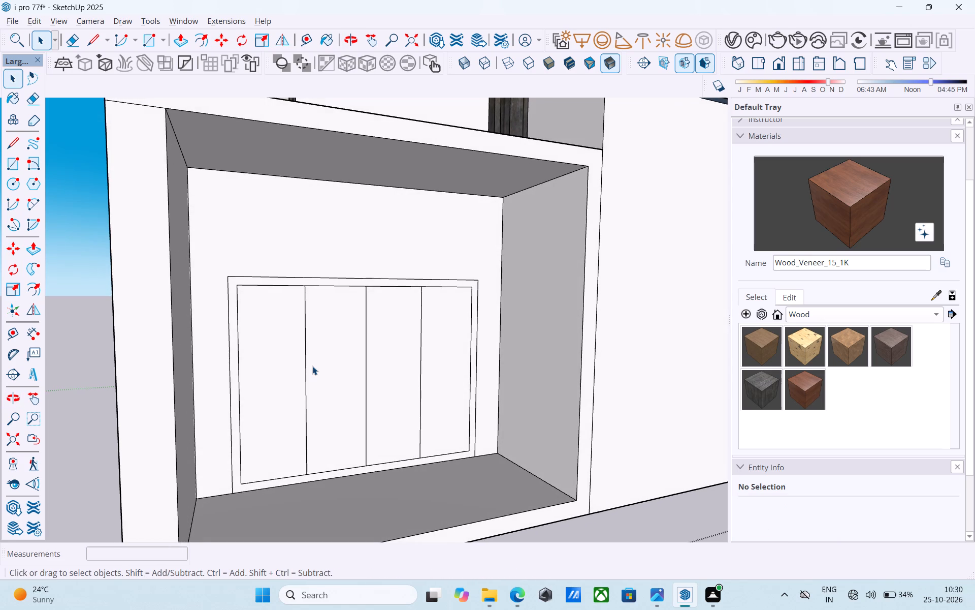
middle_drag(312, 364, 296, 359)
scroll(300, 360, up, 4)
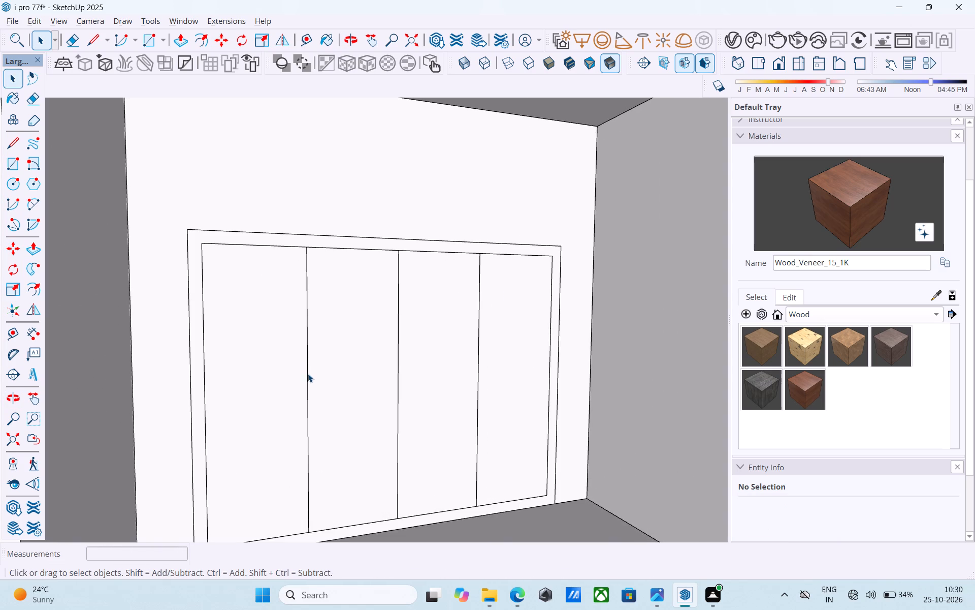
click(308, 374)
shift+click(399, 381)
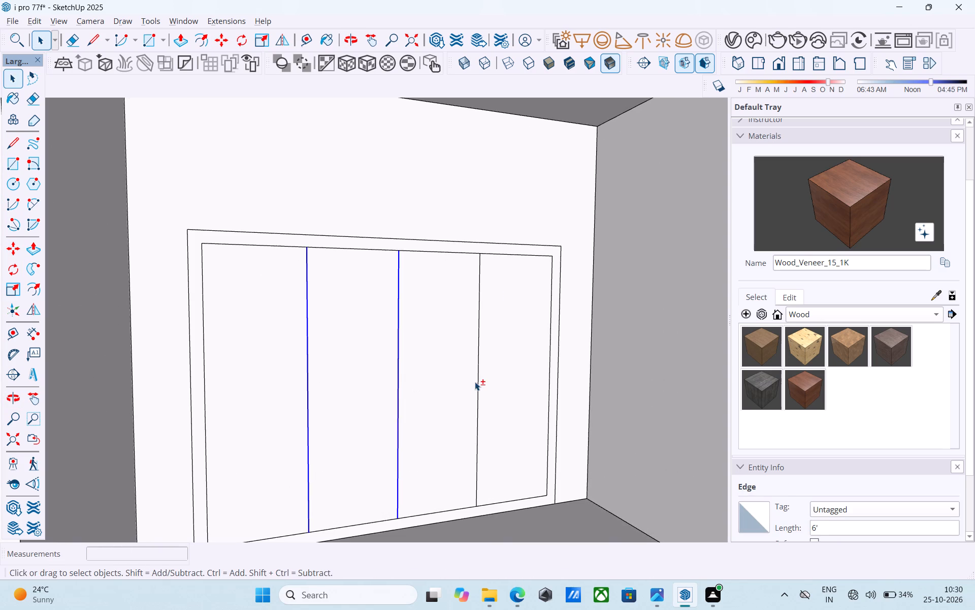
shift+click(478, 382)
key(m)
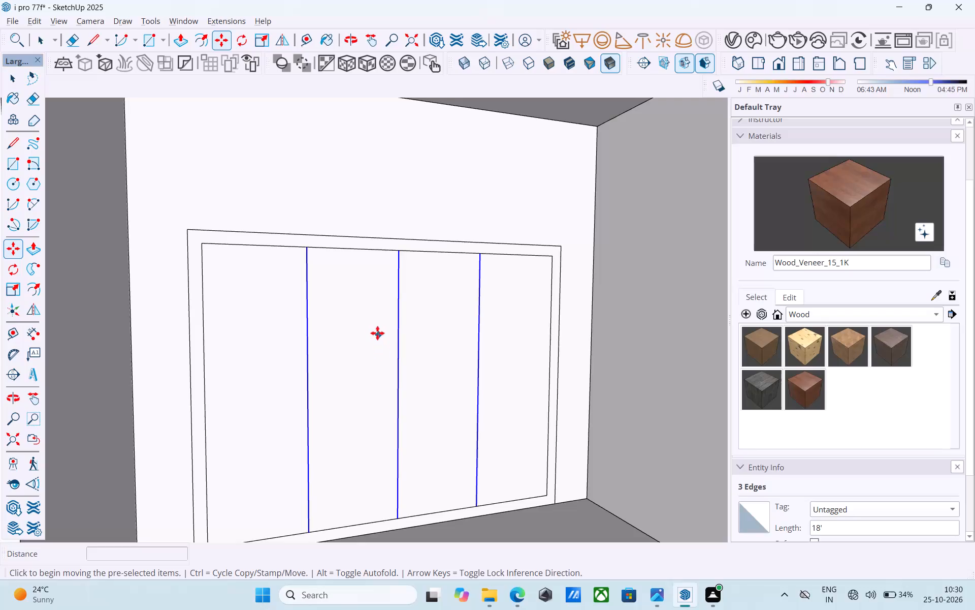
click(305, 248)
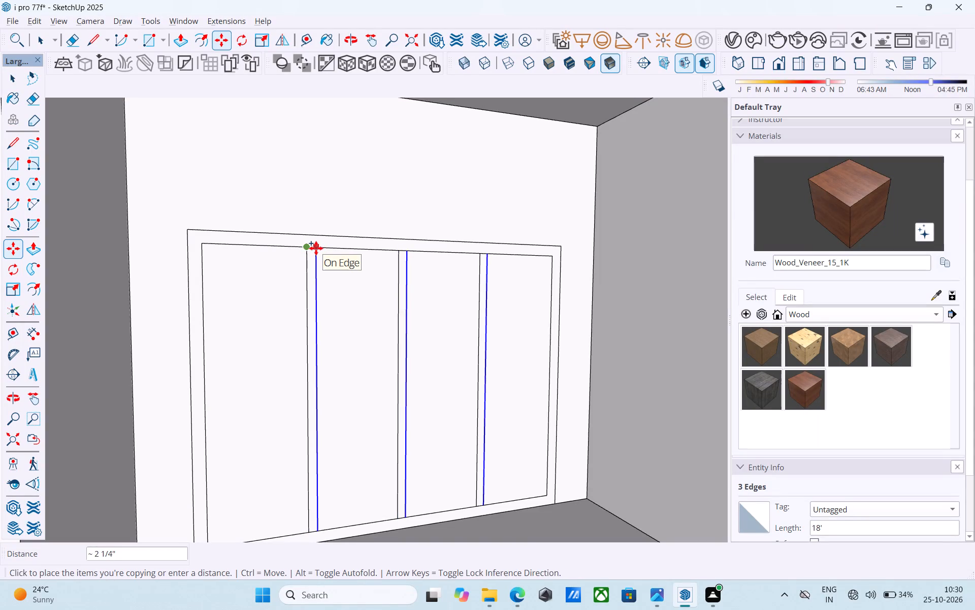
scroll(316, 248, up, 6)
text(3")
key(Return)
scroll(302, 264, down, 7)
Erase the three short top edge segments between each pair of mullion lines, joining the mullions to the frame.
key(e)
scroll(303, 262, down, 6)
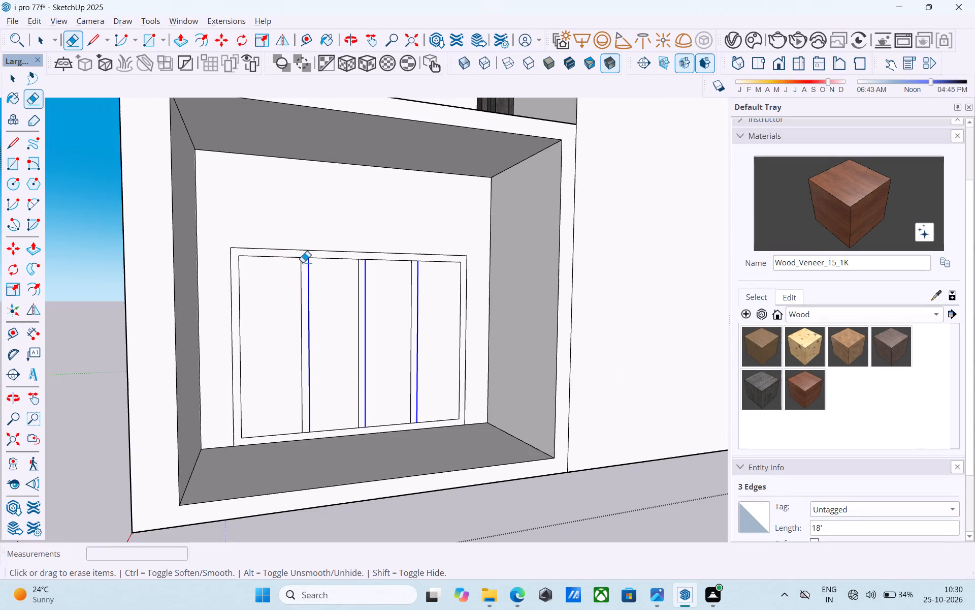
scroll(312, 405, up, 5)
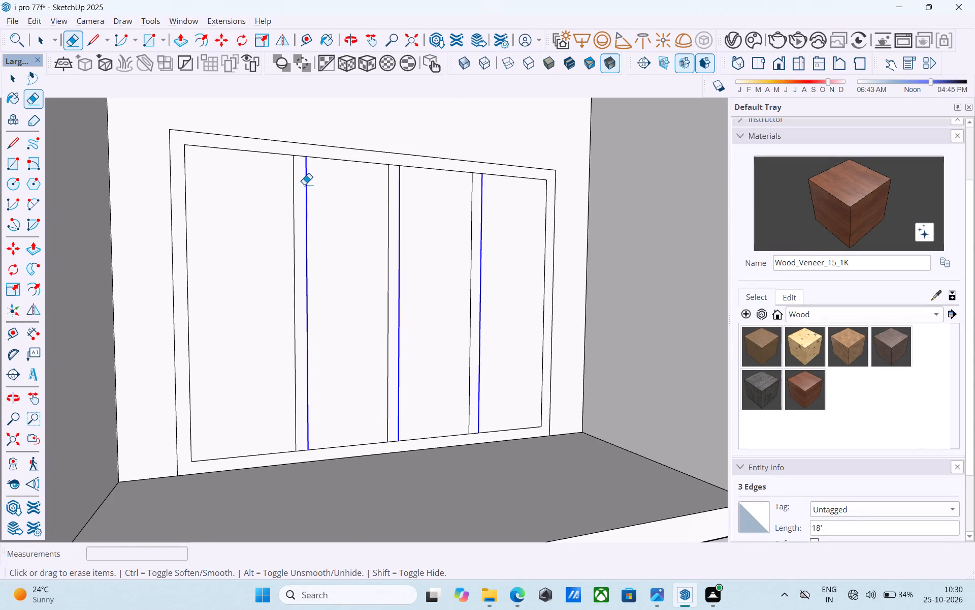
scroll(305, 186, up, 4)
click(297, 148)
click(434, 163)
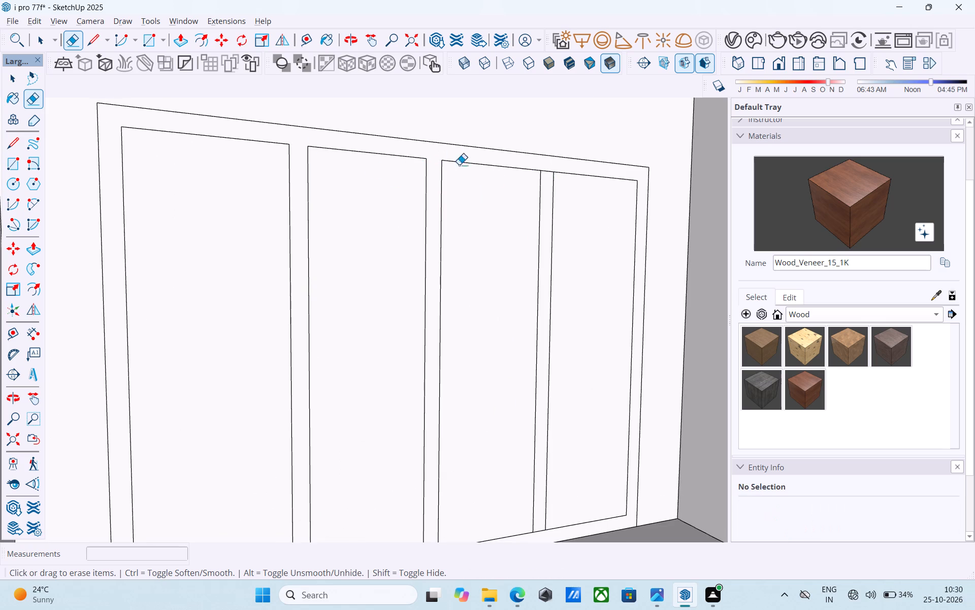
click(550, 172)
Paint the four-bay frame and its mullions with the Wood_Planks_01_1K material.
scroll(634, 184, down, 6)
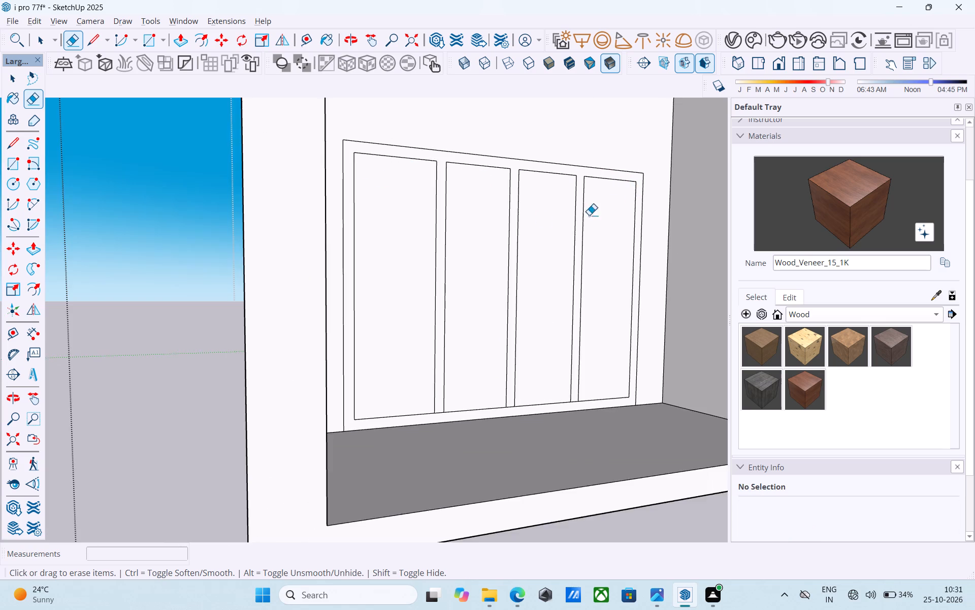
scroll(415, 256, down, 5)
middle_drag(392, 269, 361, 307)
middle_drag(505, 253, 392, 342)
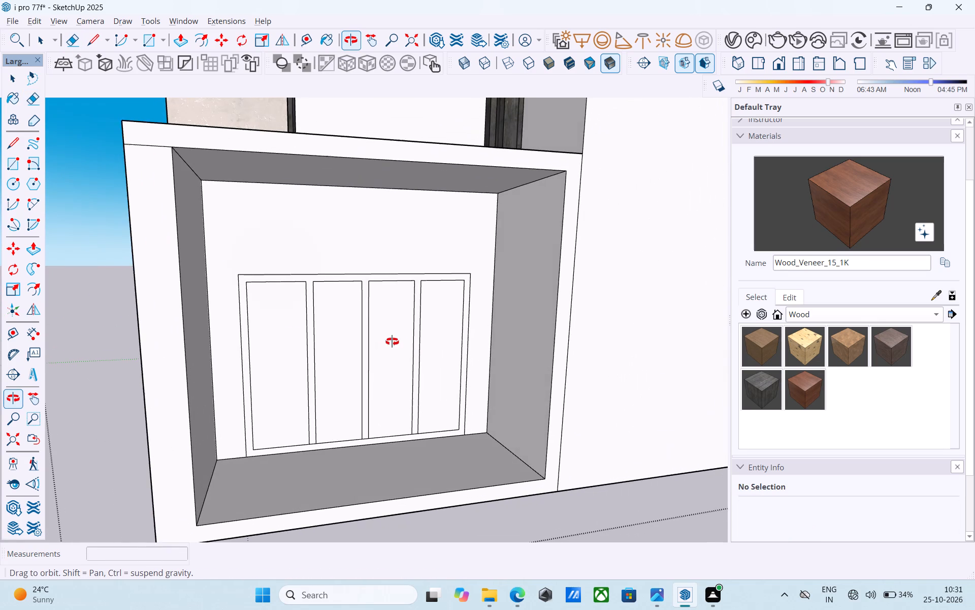
middle_drag(392, 342, 394, 342)
drag(763, 377, 760, 382)
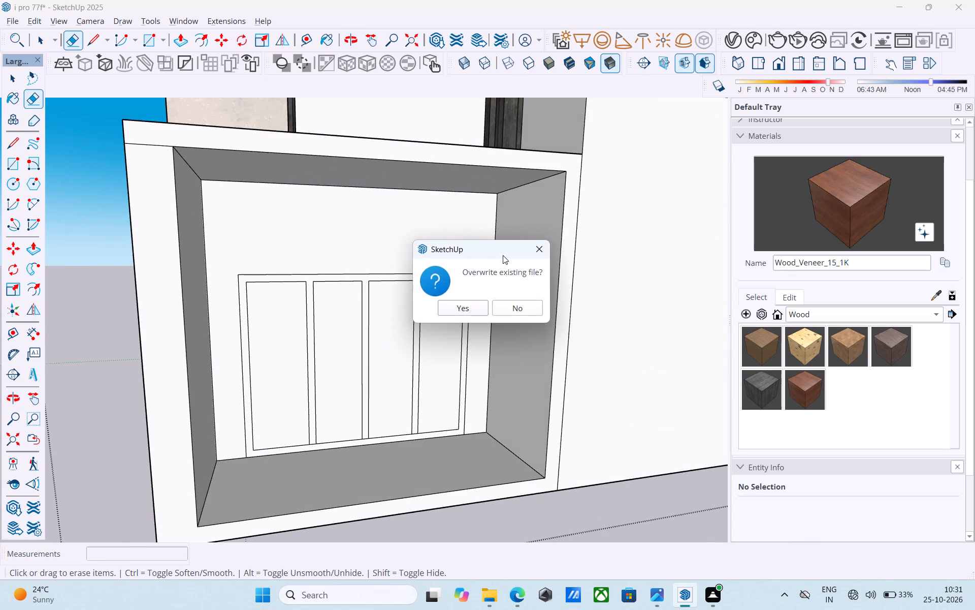
click(535, 251)
click(757, 384)
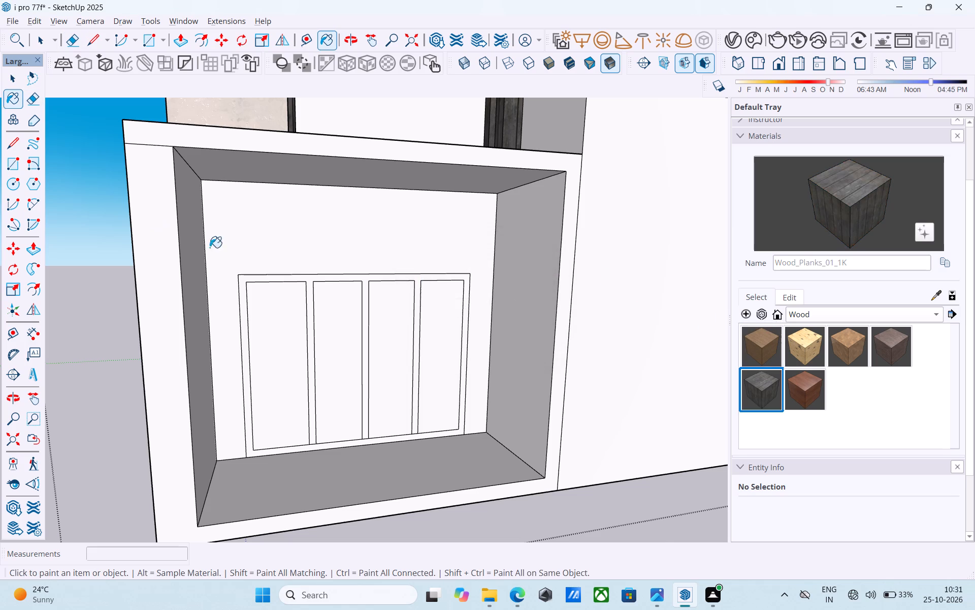
scroll(251, 251, up, 7)
click(257, 299)
scroll(256, 231, down, 17)
middle_drag(251, 225, 264, 296)
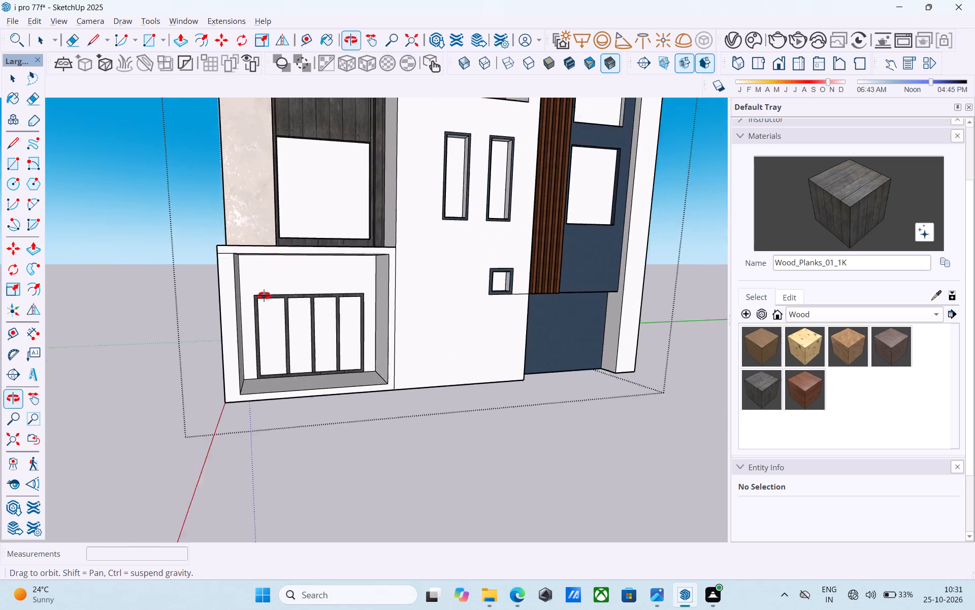
middle_drag(264, 296, 402, 324)
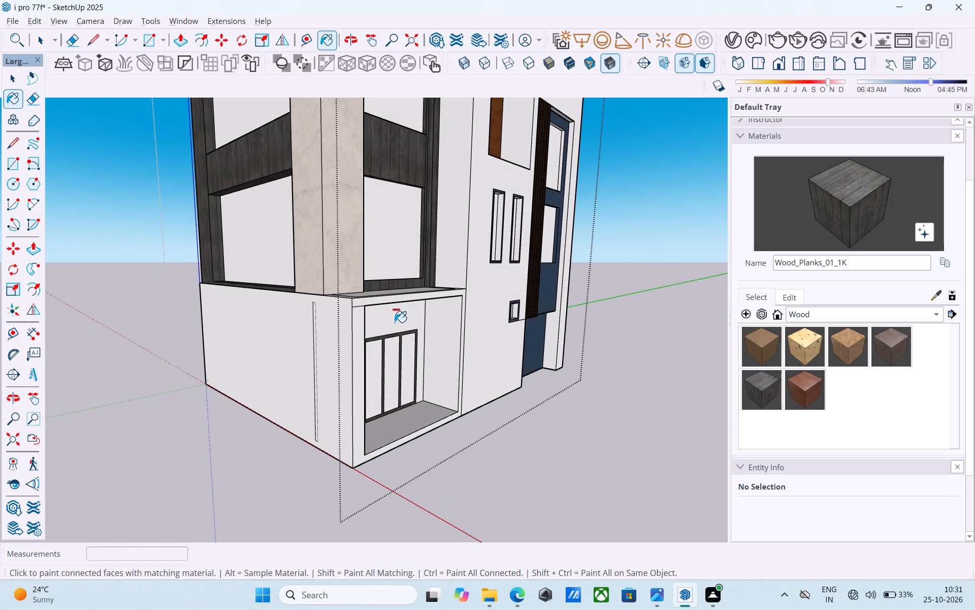
Save the model.
key(ctrl+s)
Paint the niche's back wall, ceiling and both side walls with the Plywood_01_1K material.
key(space)
scroll(394, 322, up, 1)
middle_drag(394, 322, 374, 315)
scroll(367, 311, down, 3)
shift+middle_drag(367, 311, 367, 321)
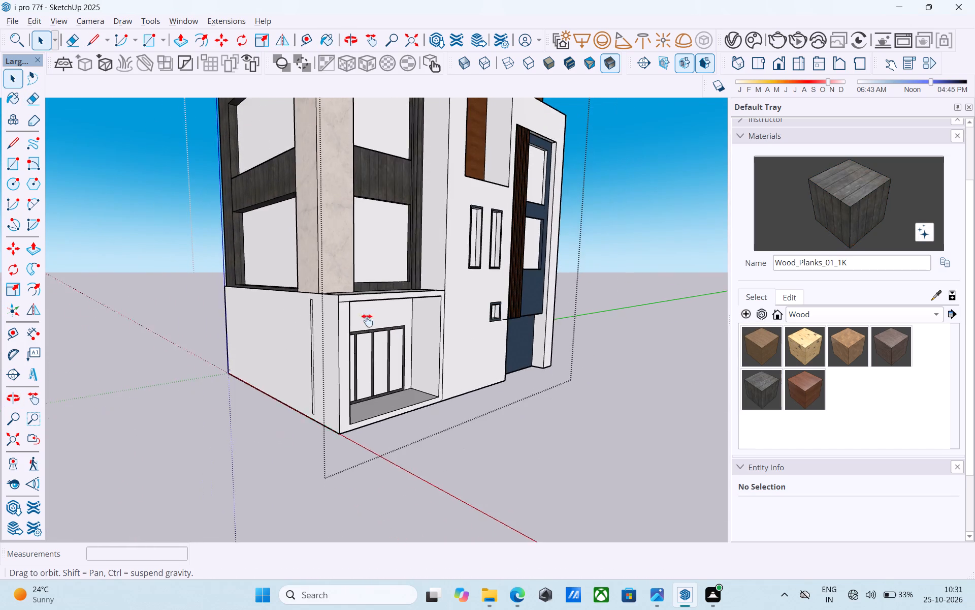
shift+middle_drag(367, 321, 364, 294)
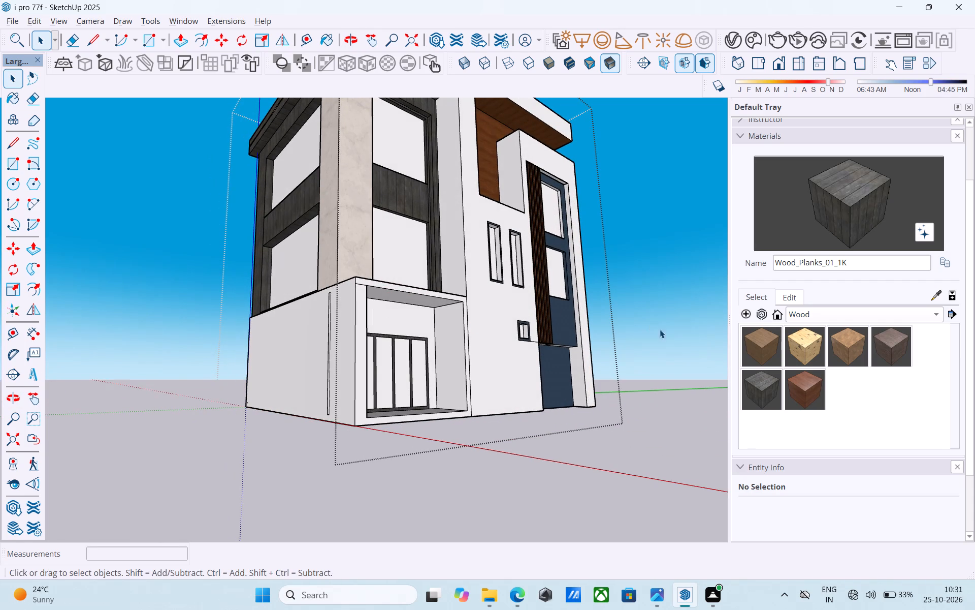
click(764, 342)
middle_drag(460, 362, 388, 355)
scroll(382, 352, up, 3)
click(360, 315)
middle_drag(359, 315, 435, 297)
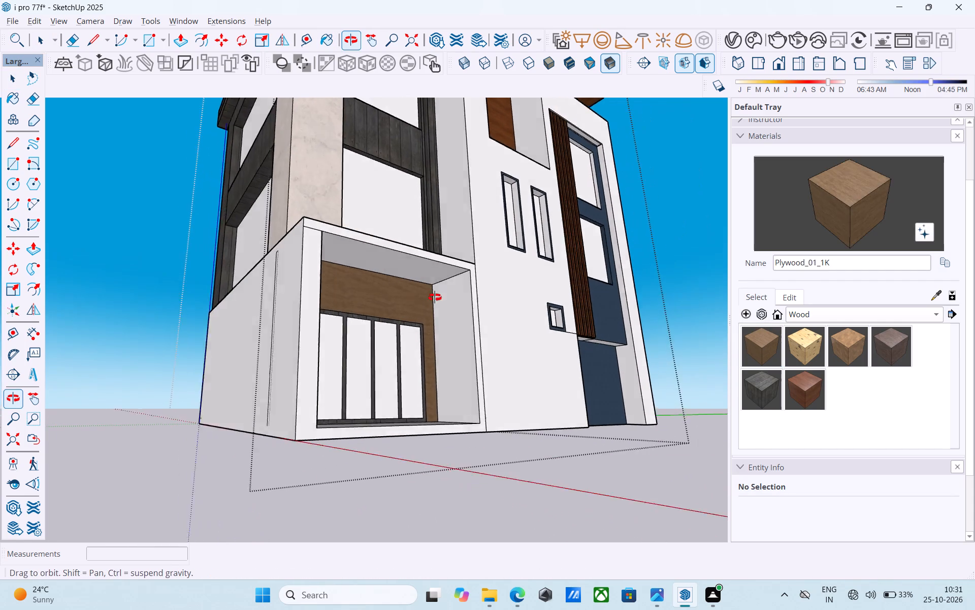
middle_drag(435, 297, 442, 295)
click(459, 307)
click(413, 265)
middle_drag(266, 316, 44, 375)
scroll(174, 364, up, 3)
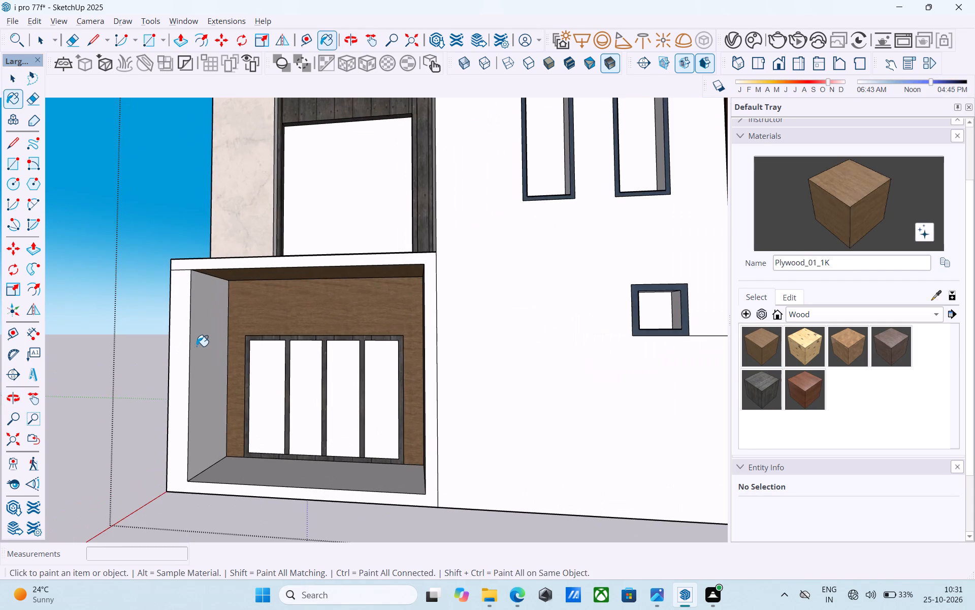
click(197, 346)
Examine the whole building exterior with the newly clad base niche.
scroll(200, 348, down, 4)
middle_drag(207, 353, 419, 390)
scroll(424, 392, down, 3)
shift+middle_drag(424, 392, 391, 472)
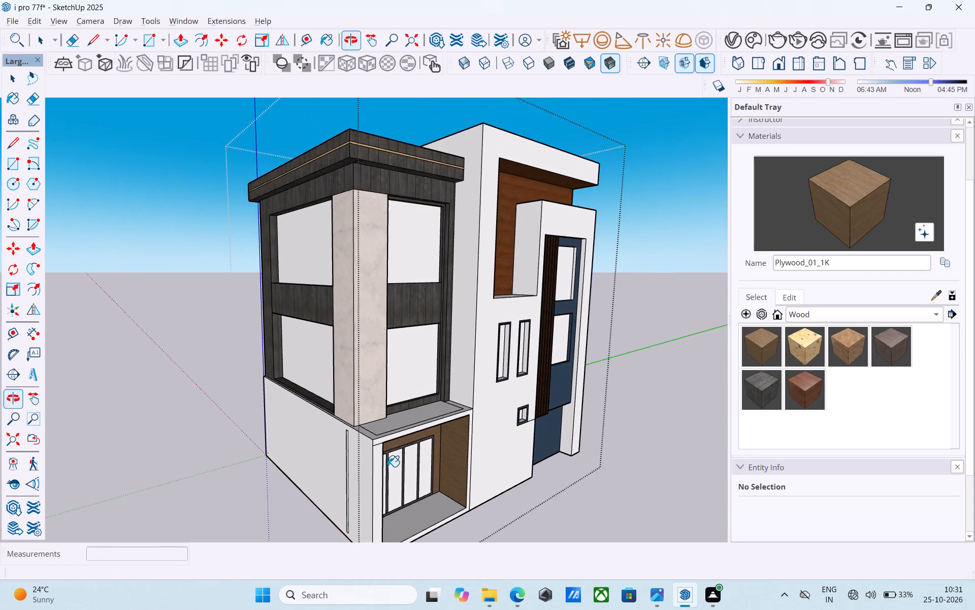
scroll(385, 429, down, 4)
middle_drag(382, 427, 353, 428)
scroll(368, 439, up, 5)
key(space)
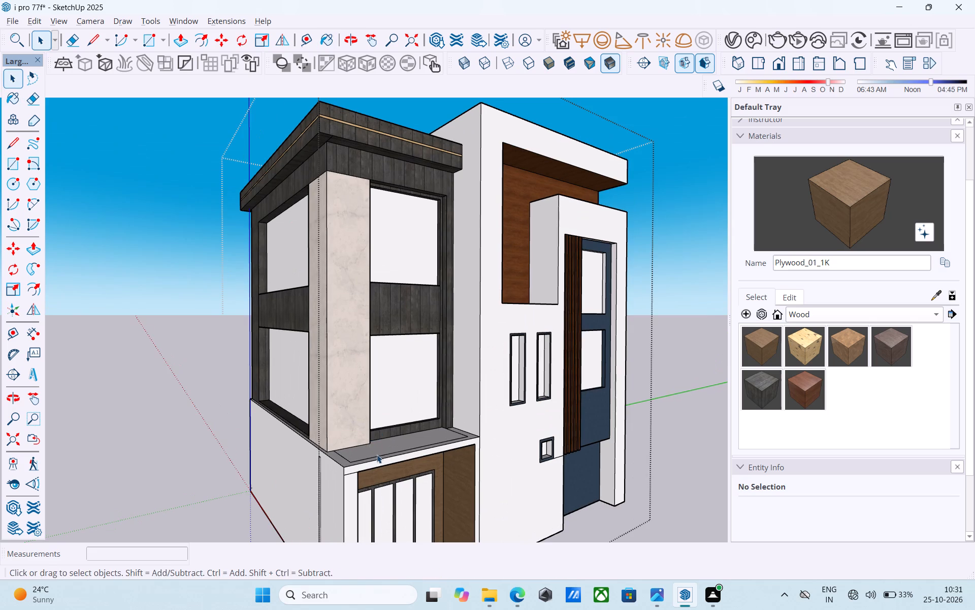
Push the first bay's panel face 1' inward behind the frame.
middle_drag(376, 454, 253, 310)
scroll(270, 392, up, 8)
middle_drag(273, 413, 244, 275)
scroll(250, 295, up, 4)
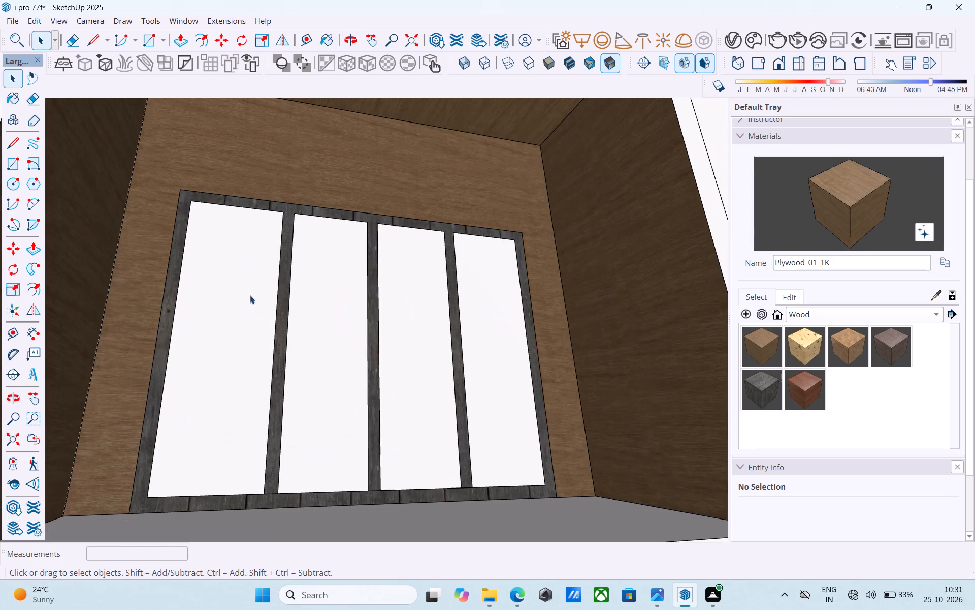
click(249, 295)
scroll(249, 295, up, 4)
key(p)
click(249, 295)
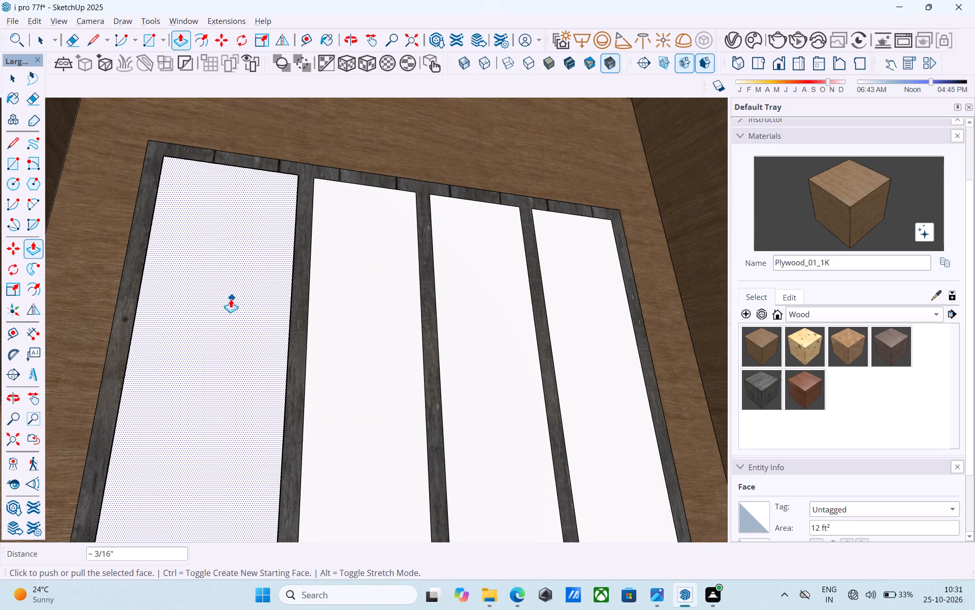
middle_drag(217, 373, 190, 497)
scroll(186, 446, down, 7)
middle_drag(198, 390, 214, 477)
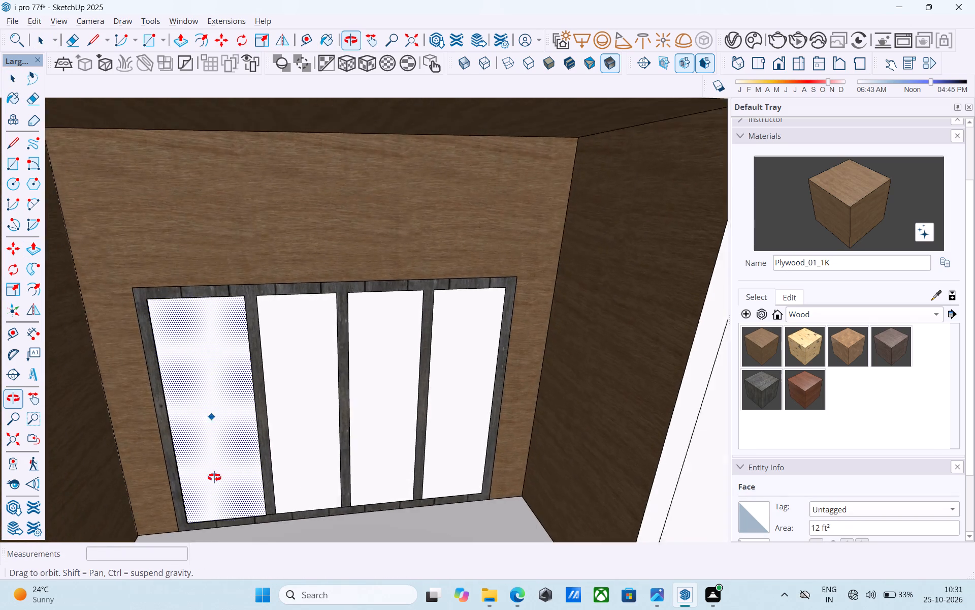
middle_drag(214, 477, 215, 475)
scroll(215, 478, up, 4)
click(210, 457)
text(1')
key(Return)
Push the remaining three bay faces inward by the same 1' depth.
scroll(197, 394, up, 1)
click(382, 390)
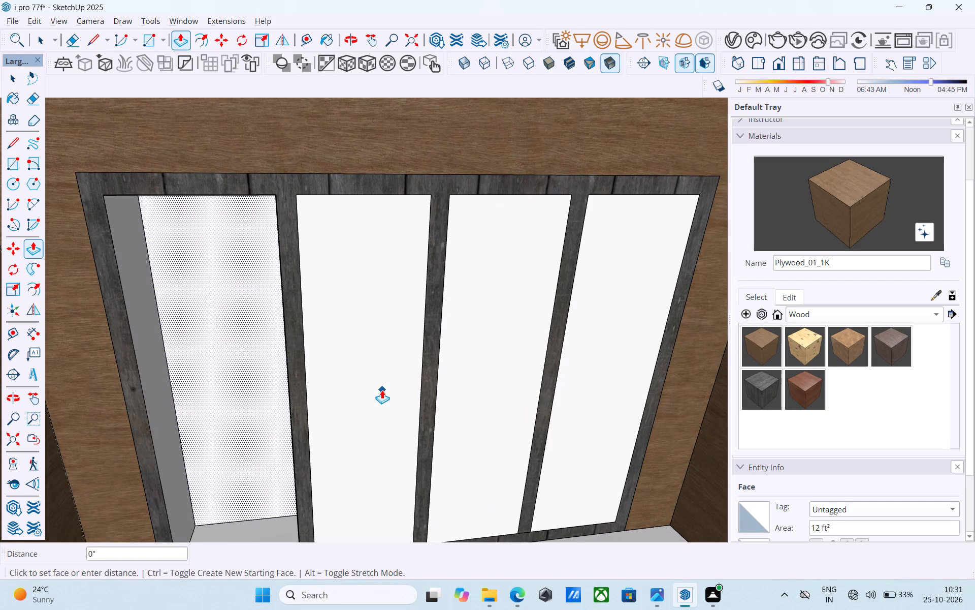
key(space)
click(382, 390)
key(p)
double_click(382, 390)
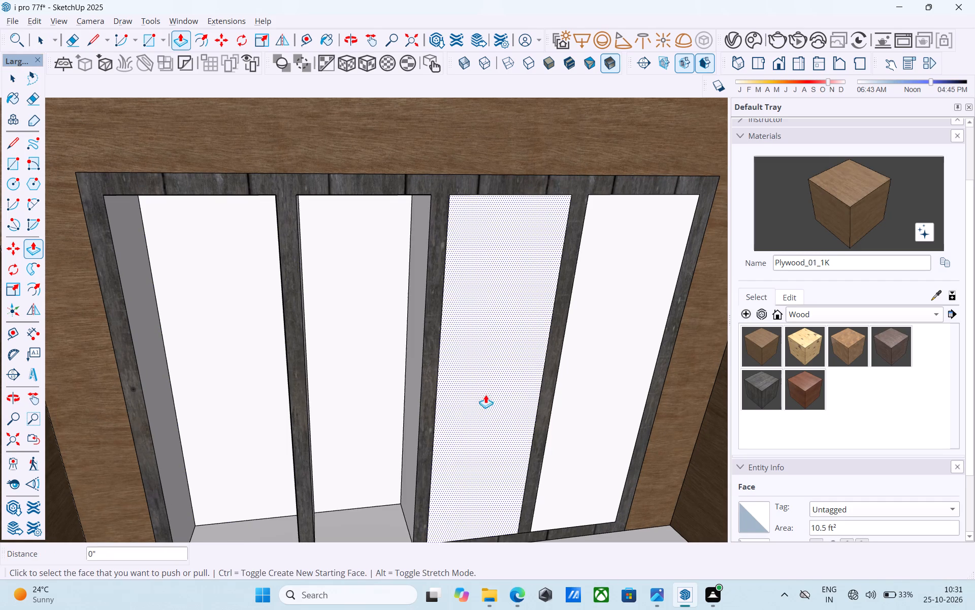
double_click(493, 391)
double_click(571, 388)
scroll(550, 392, down, 5)
key(space)
Paint the recessed back faces of all four bays with the solid colour D01_Frost_White.
middle_drag(498, 423, 483, 312)
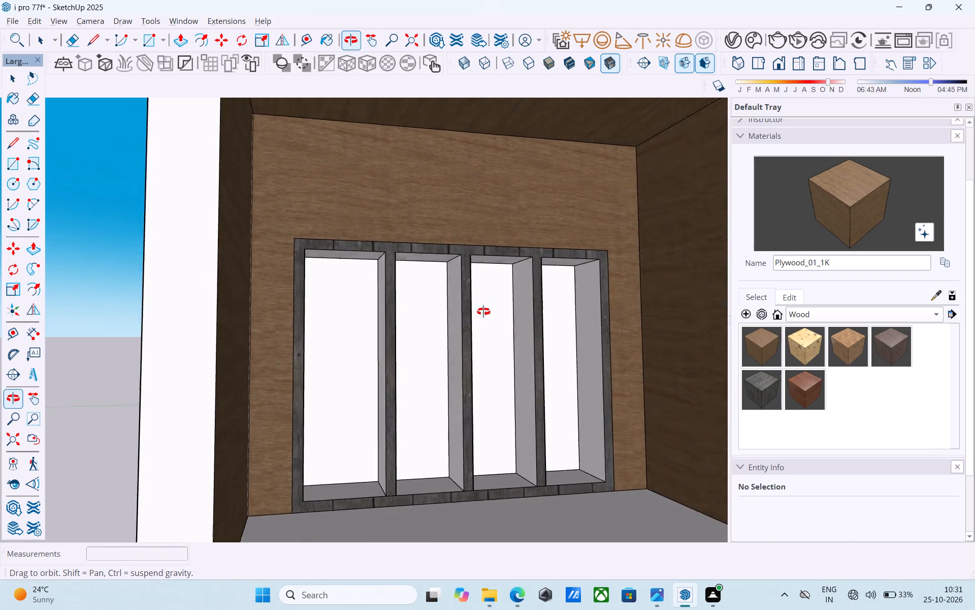
middle_drag(483, 312, 419, 295)
scroll(309, 269, up, 5)
scroll(309, 267, down, 2)
middle_drag(301, 266, 356, 320)
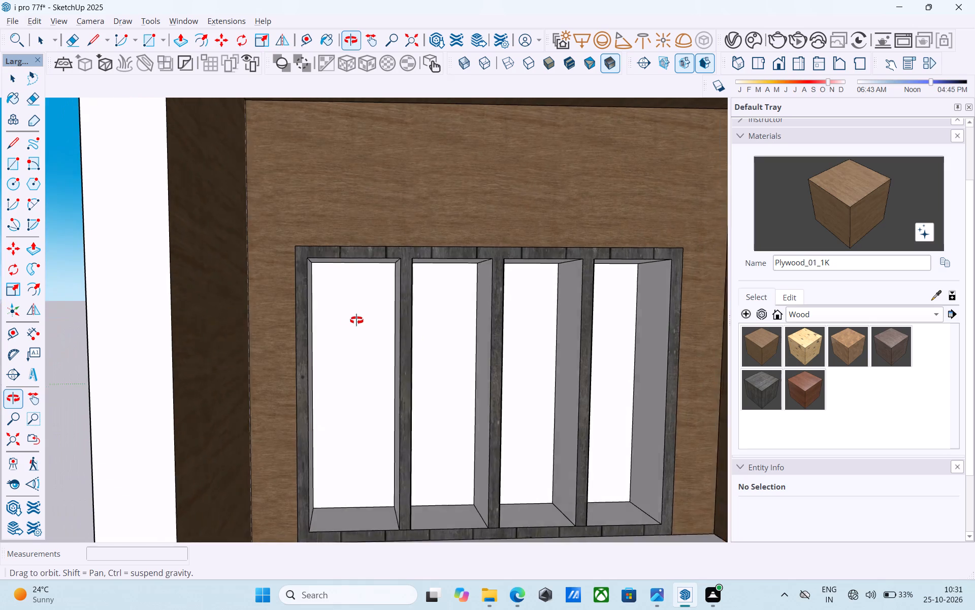
middle_drag(356, 320, 421, 340)
click(806, 317)
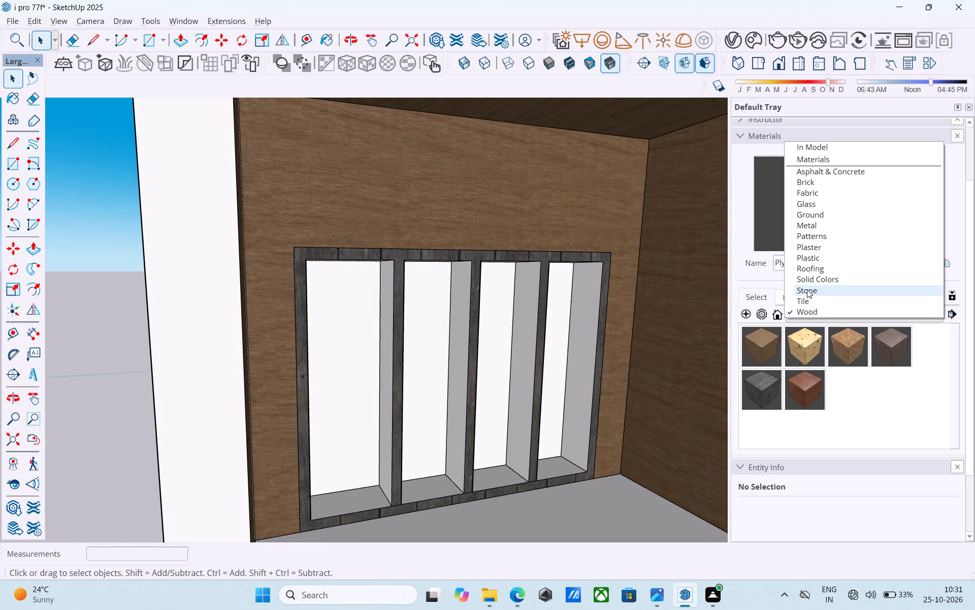
double_click(807, 286)
click(813, 326)
click(810, 311)
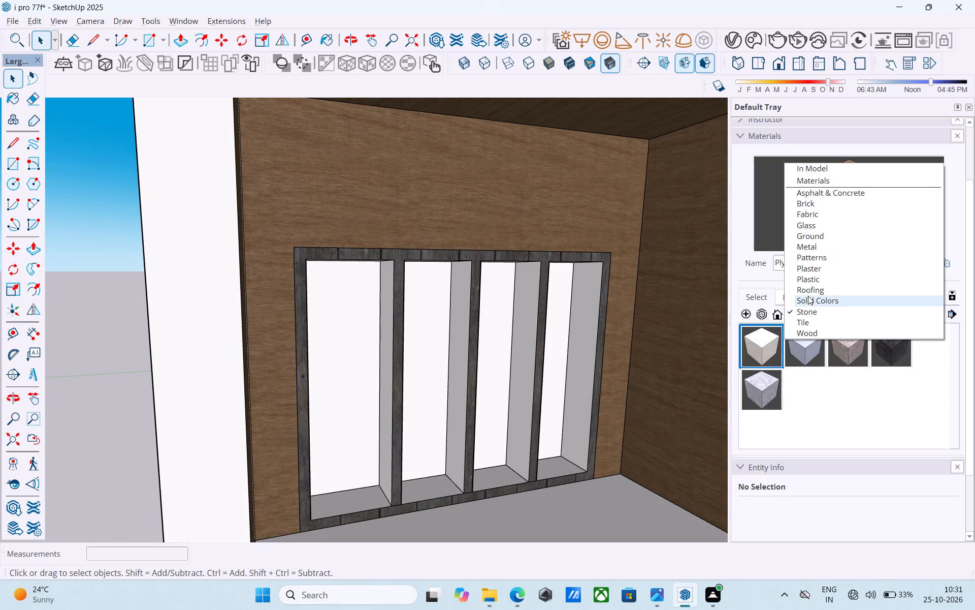
click(808, 296)
scroll(853, 361, down, 6)
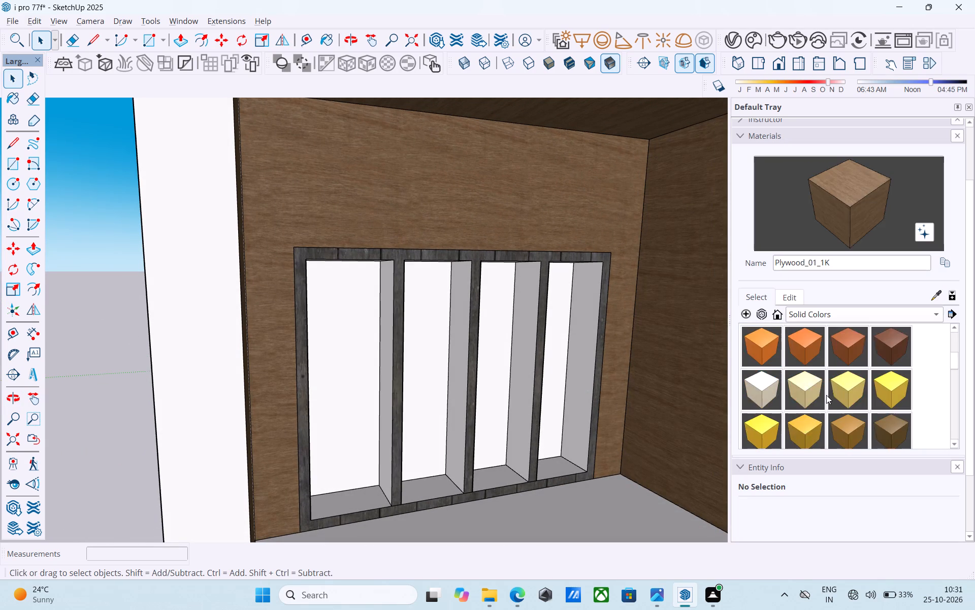
scroll(826, 395, down, 1)
scroll(826, 395, up, 1)
click(770, 393)
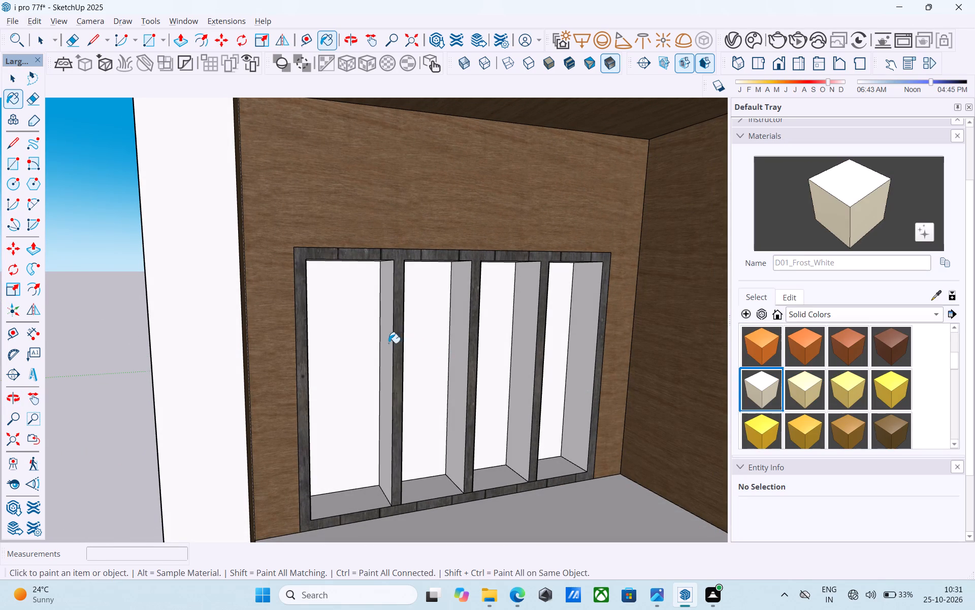
click(377, 342)
click(408, 344)
click(484, 337)
click(562, 324)
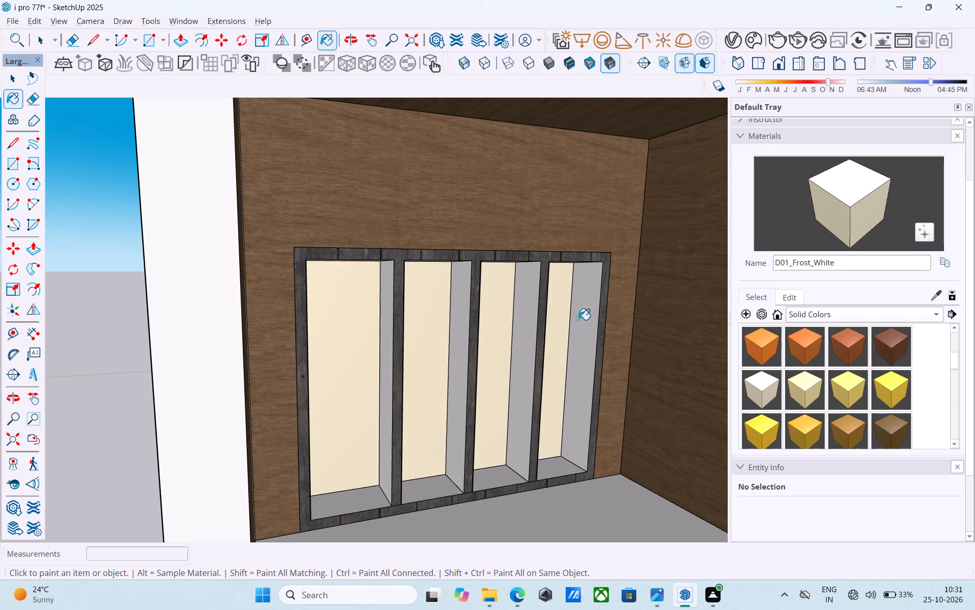
Paint the right-hand side reveals of all four bays with D01_Frost_White.
click(588, 314)
scroll(551, 328, up, 4)
click(519, 328)
click(416, 348)
middle_drag(413, 348, 446, 340)
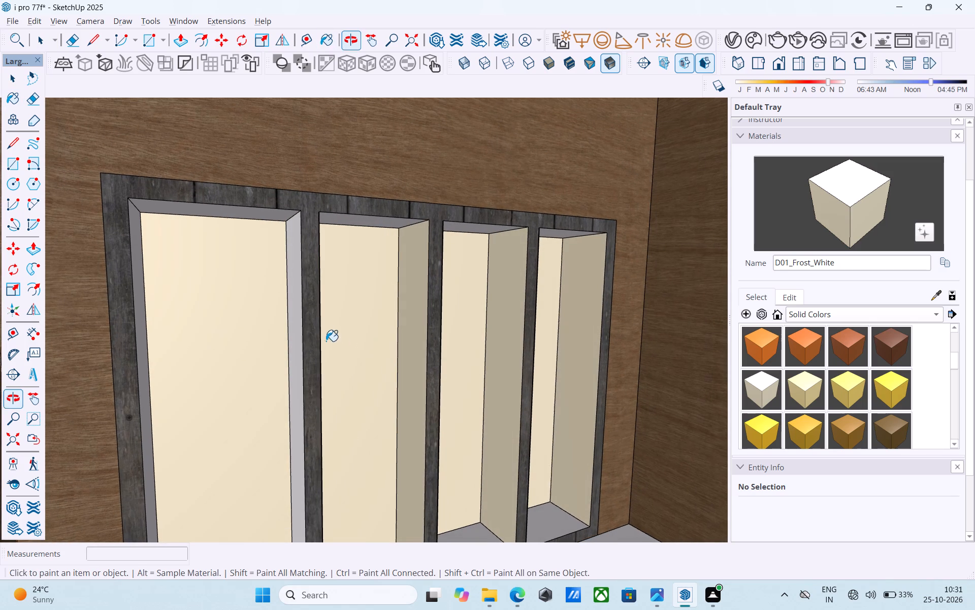
click(296, 339)
Paint the left-hand reveals of the two leftmost bays and the top reveals of all four bays with D01_Frost_White.
middle_drag(296, 339, 168, 314)
click(166, 314)
middle_drag(238, 327, 192, 322)
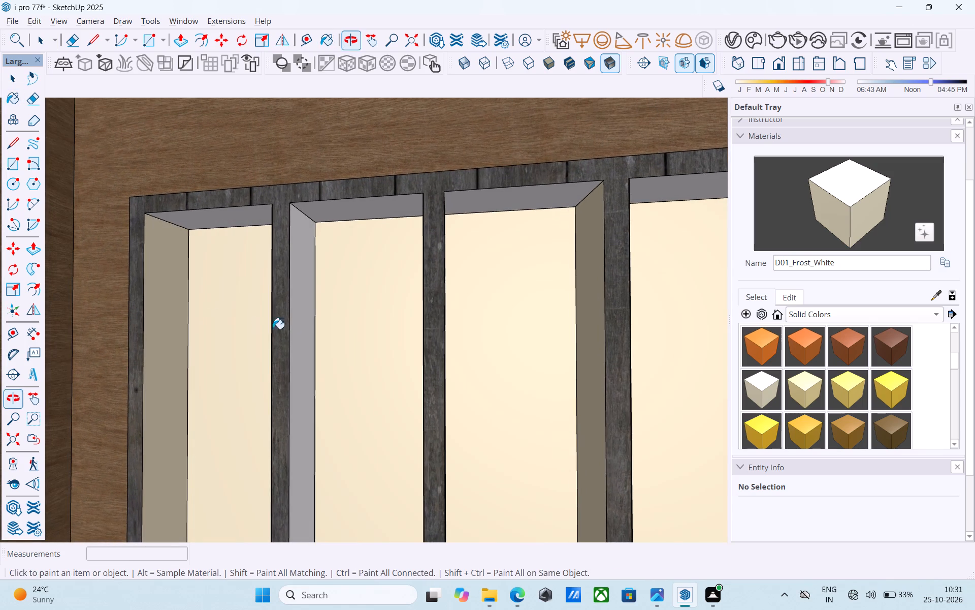
click(301, 317)
click(246, 222)
click(352, 215)
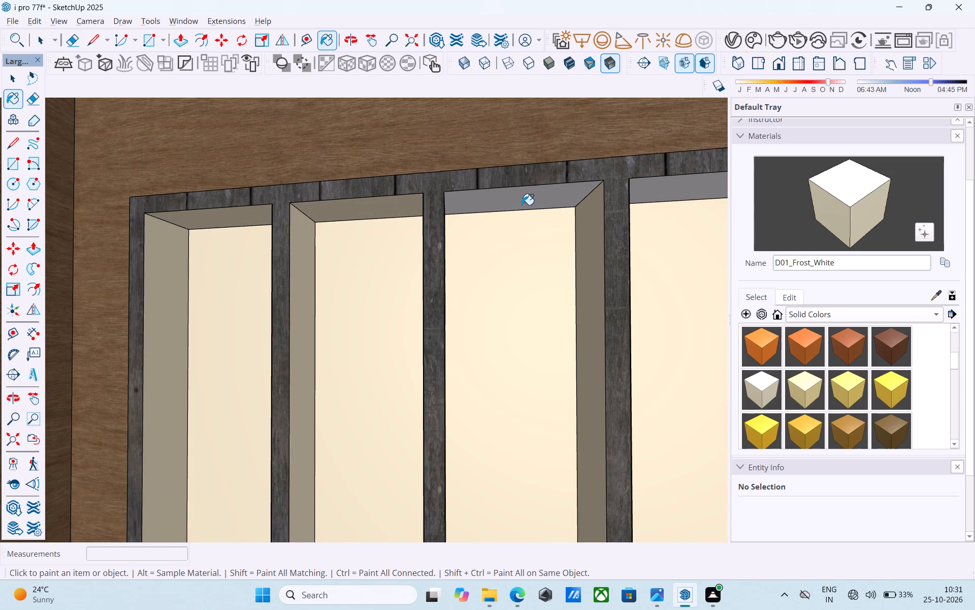
click(525, 197)
scroll(241, 231, down, 4)
click(506, 208)
Paint the left-hand side reveals of the remaining two bays with D01_Frost_White.
middle_drag(488, 253, 445, 260)
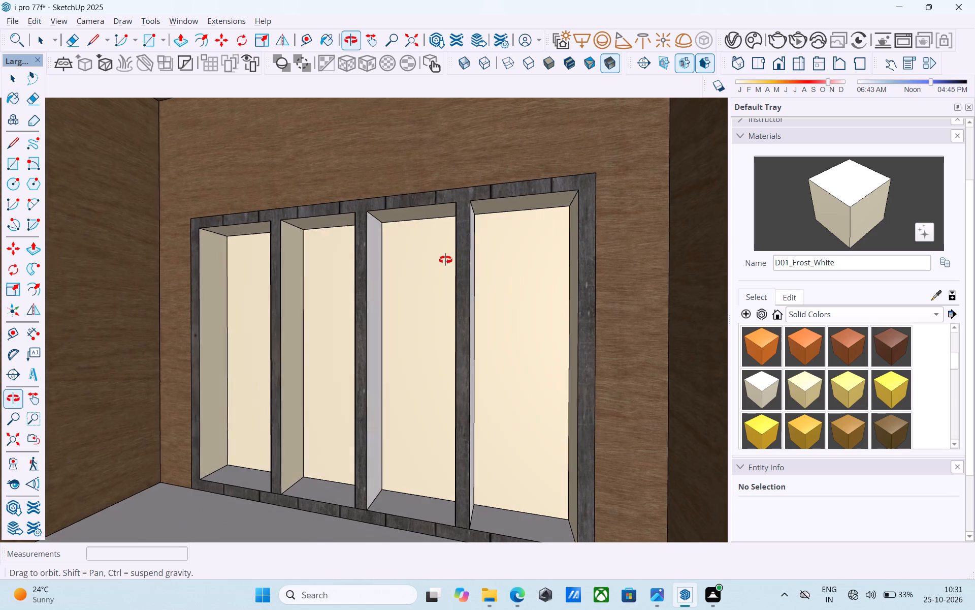
middle_drag(445, 260, 435, 262)
middle_drag(473, 292, 447, 290)
scroll(456, 291, up, 3)
click(473, 286)
click(361, 294)
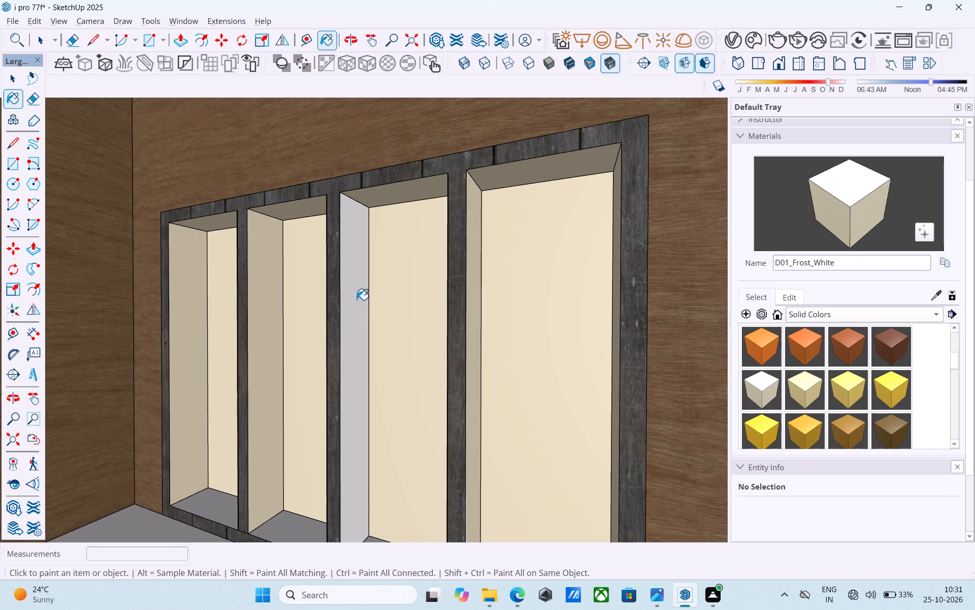
Paint the bottom reveals of all four bays with D01_Frost_White.
scroll(352, 321, down, 5)
middle_drag(355, 331, 448, 412)
scroll(303, 445, up, 4)
click(238, 438)
click(344, 450)
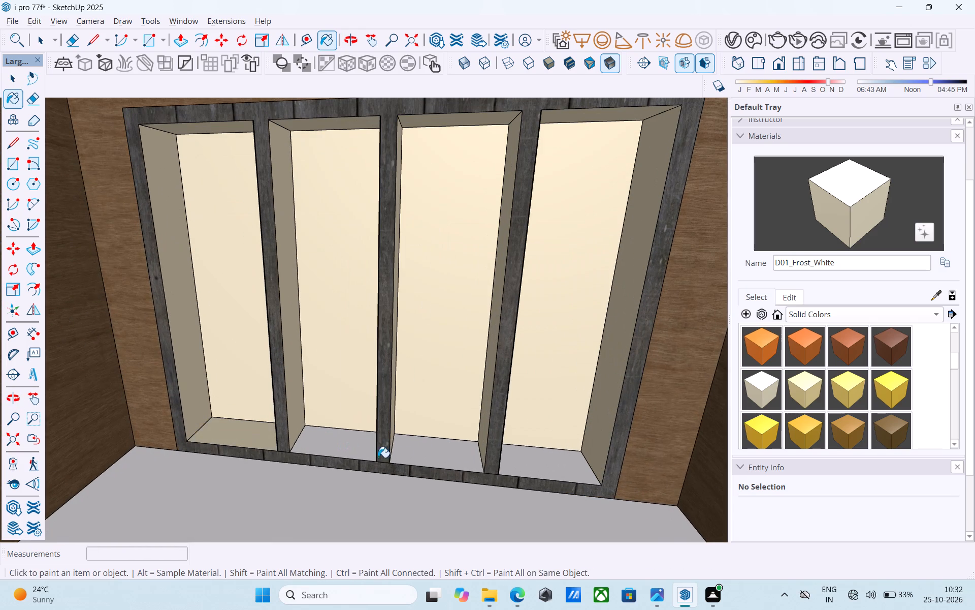
click(419, 453)
click(553, 455)
Draw a rectangle closing the front of the leftmost bay, from inner frame corner to corner.
middle_drag(507, 442, 536, 325)
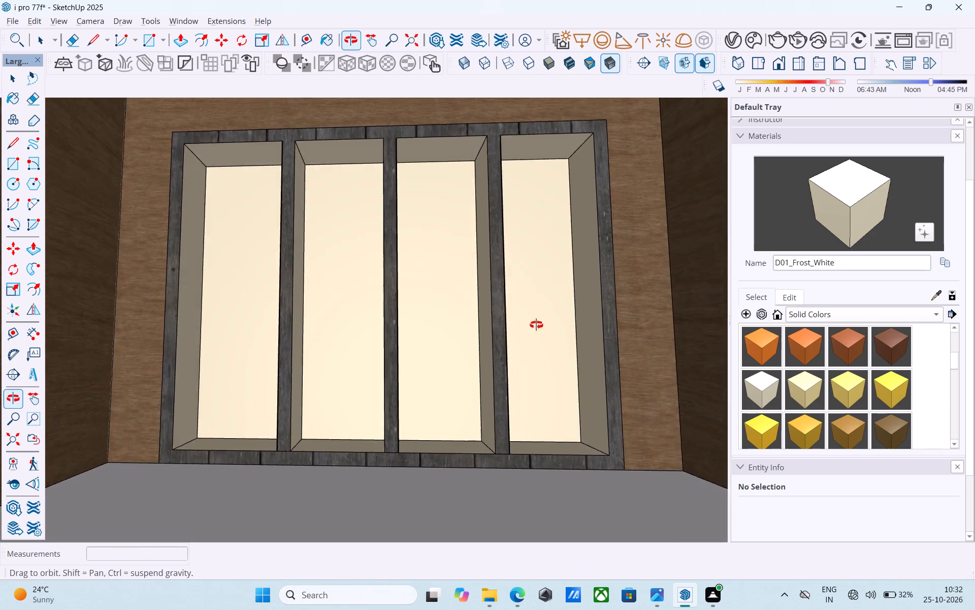
middle_drag(536, 325, 536, 323)
scroll(528, 324, down, 5)
middle_drag(527, 324, 496, 345)
scroll(369, 287, up, 4)
key(r)
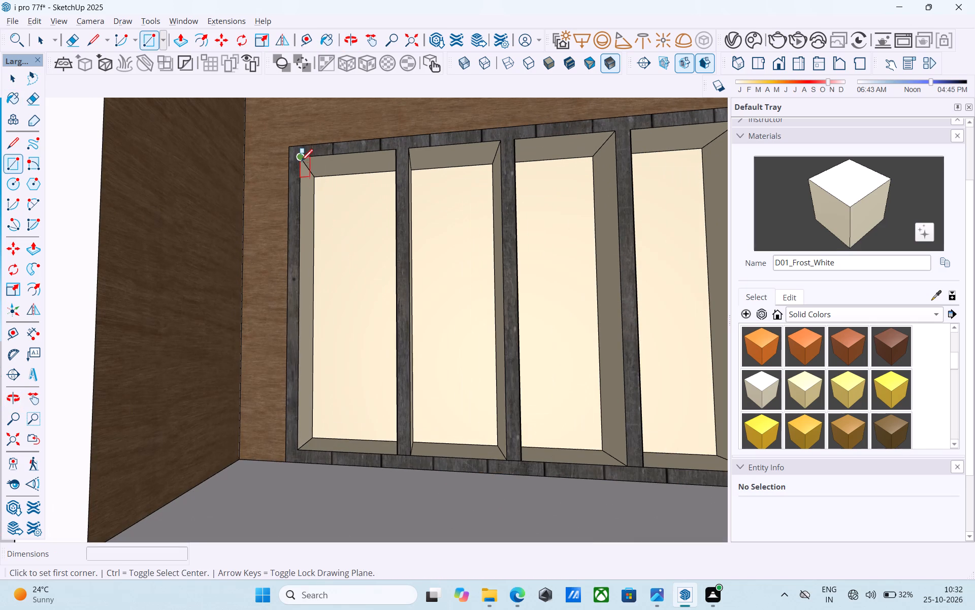
click(300, 162)
click(402, 452)
Draw a rectangle about 6' by 1' 9" closing the front of the second bay.
scroll(408, 432, down, 4)
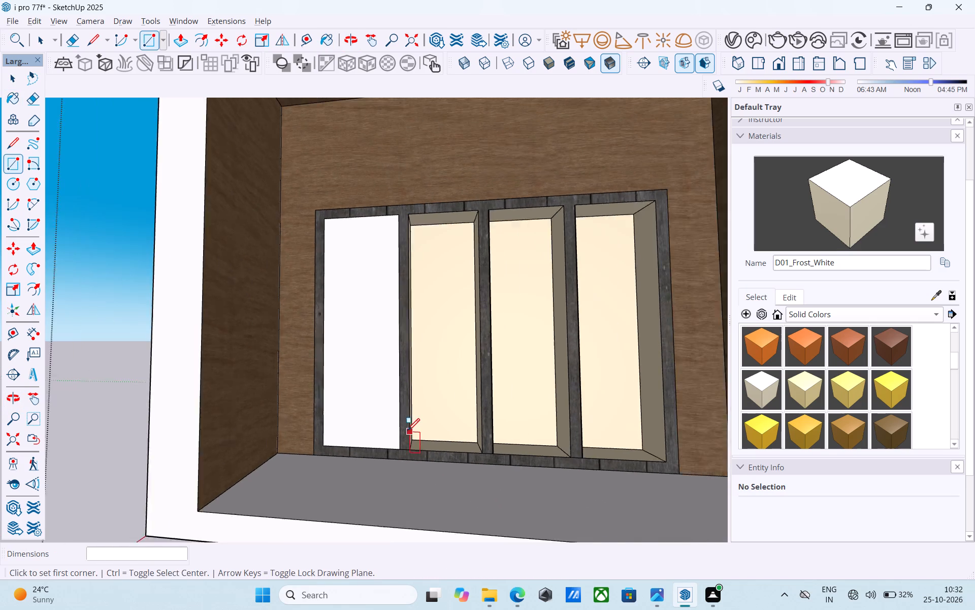
middle_drag(408, 432, 382, 497)
scroll(394, 371, up, 8)
click(376, 265)
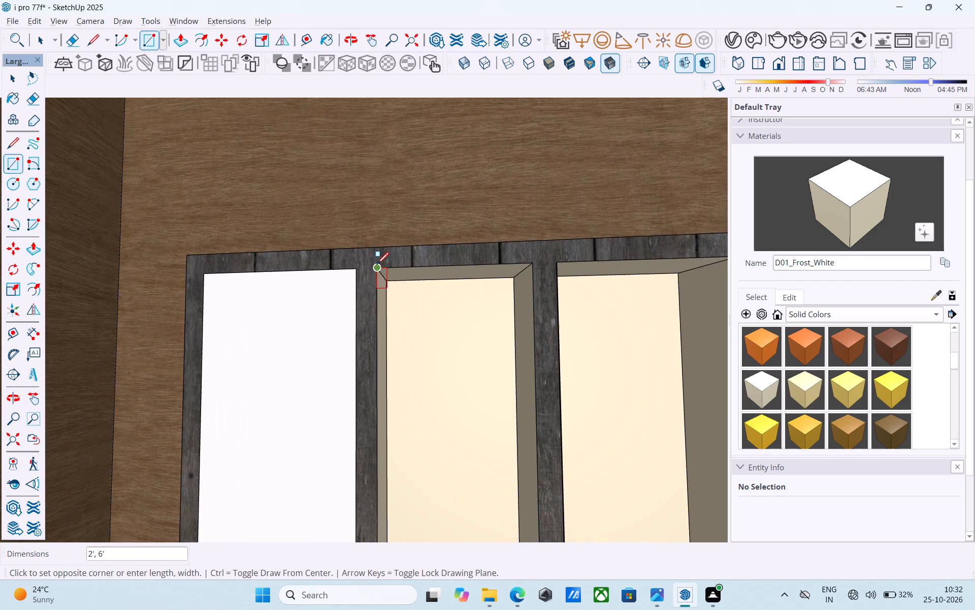
scroll(389, 282, down, 4)
shift+middle_drag(529, 466, 500, 308)
scroll(467, 442, up, 2)
click(456, 446)
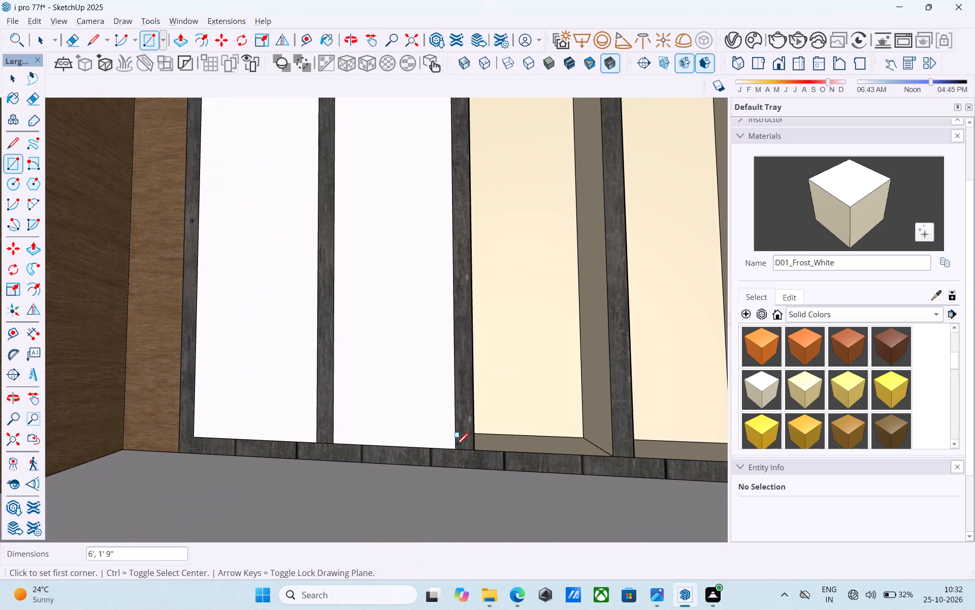
Draw a rectangle closing the front of the third bay between its frame members.
scroll(458, 437, down, 6)
middle_drag(457, 435, 434, 535)
click(445, 293)
shift+middle_drag(510, 424, 501, 325)
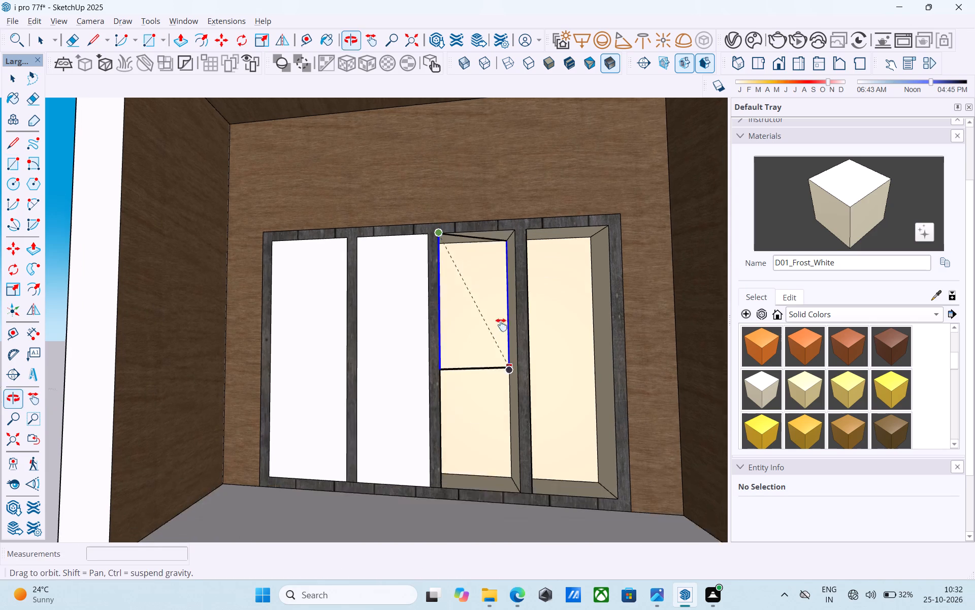
shift+middle_drag(501, 325, 496, 308)
click(511, 422)
Draw a rectangle about 1' 9" by 6' closing the front of the fourth bay.
scroll(545, 351, down, 4)
shift+middle_drag(539, 358, 475, 450)
scroll(453, 343, up, 4)
click(468, 298)
scroll(511, 457, down, 4)
middle_drag(518, 482, 517, 348)
scroll(517, 348, up, 1)
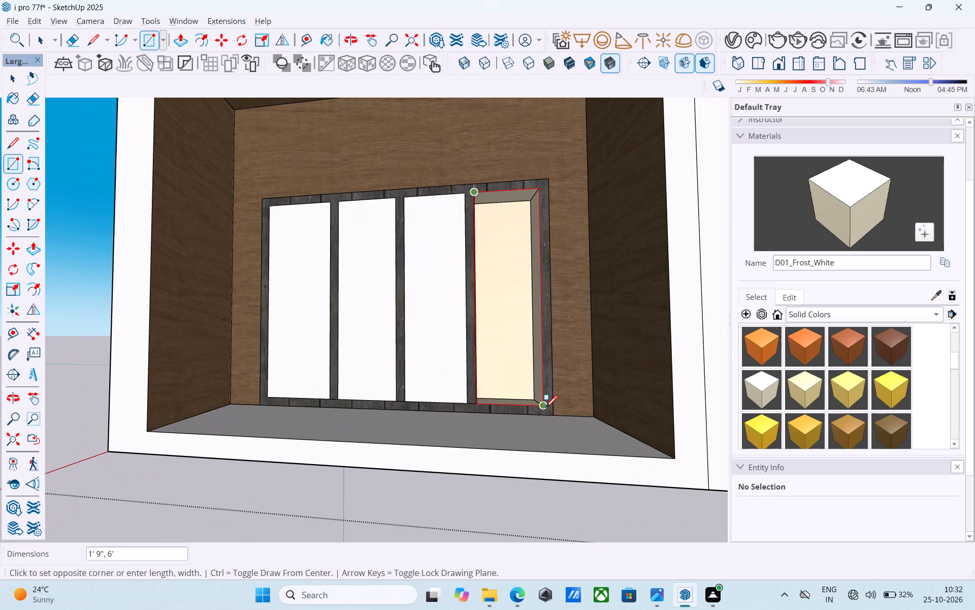
click(545, 409)
Paint the four new bay panes with Glass_Basic_01 from the Glass materials.
scroll(545, 403, down, 6)
shift+middle_drag(539, 396, 646, 419)
click(781, 322)
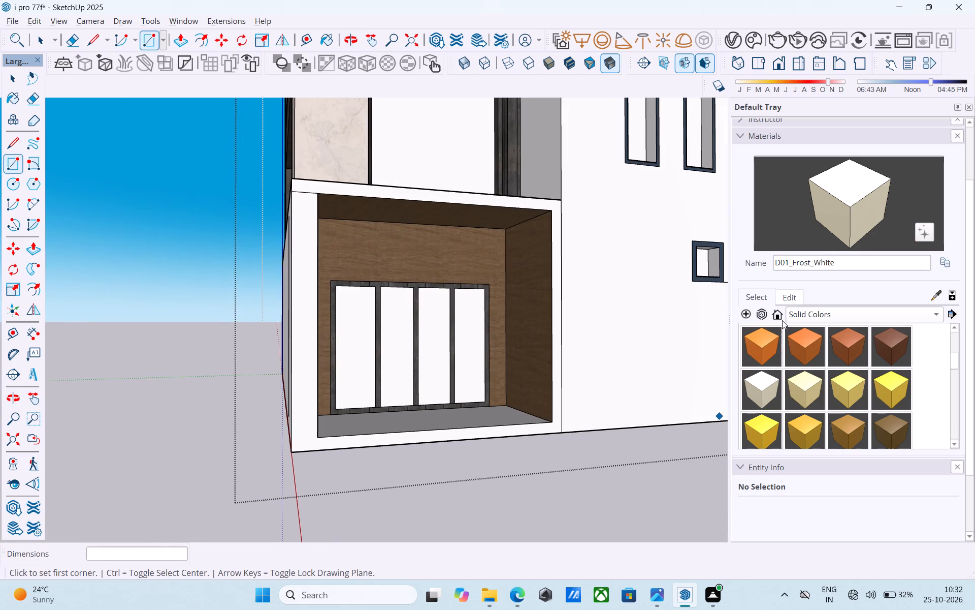
click(797, 313)
click(798, 235)
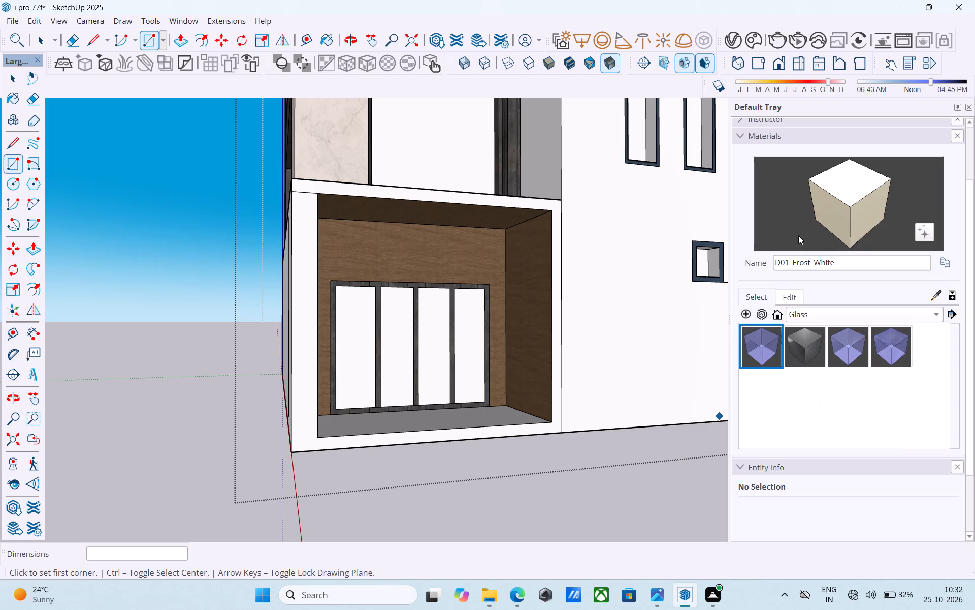
click(766, 350)
click(362, 348)
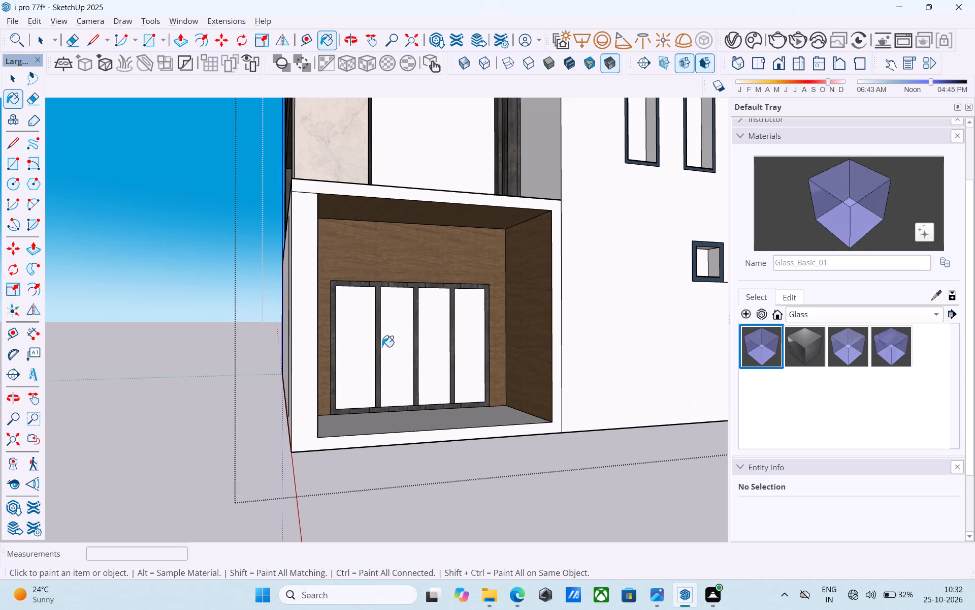
click(388, 345)
click(438, 345)
click(472, 342)
Draw a rectangle closing the front of the recessed opening in the dark timber panel above the base niche.
scroll(435, 359, down, 3)
middle_drag(397, 391, 478, 501)
scroll(478, 419, down, 5)
middle_drag(486, 407, 266, 418)
scroll(315, 407, up, 9)
key(space)
click(313, 402)
scroll(311, 401, up, 4)
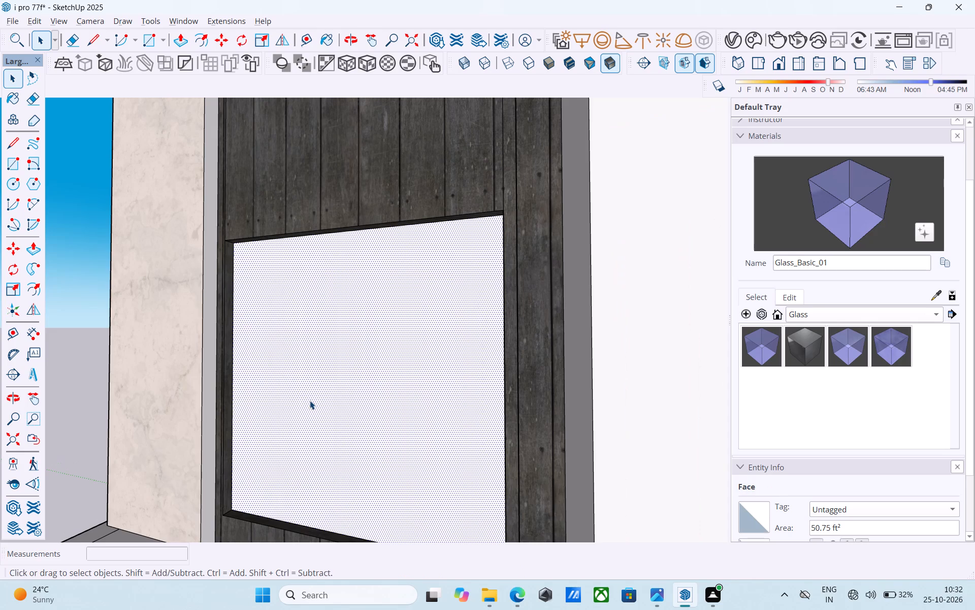
middle_drag(308, 401, 299, 395)
key(r)
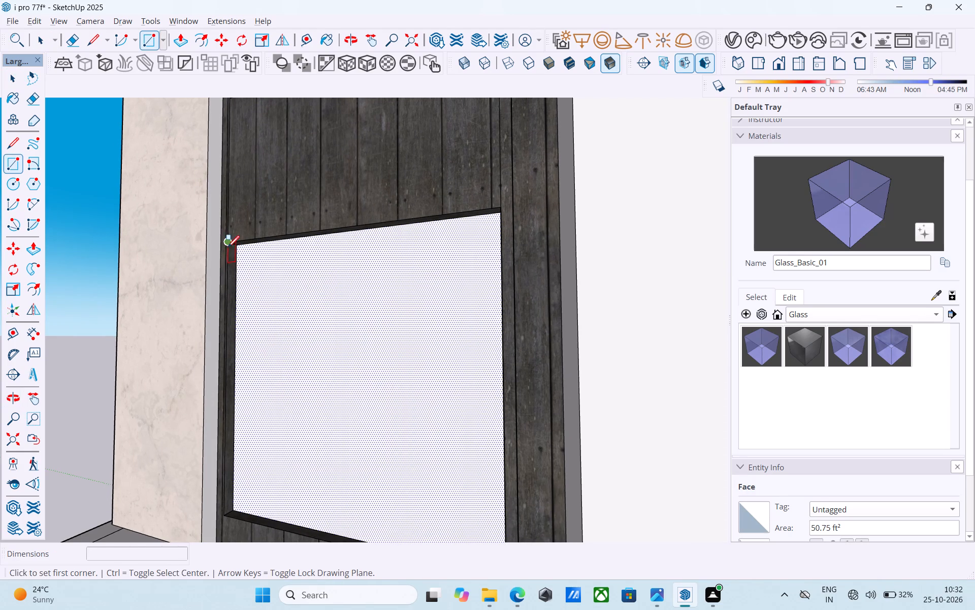
click(227, 248)
scroll(308, 356, down, 4)
shift+middle_drag(325, 375, 611, 439)
scroll(445, 394, up, 3)
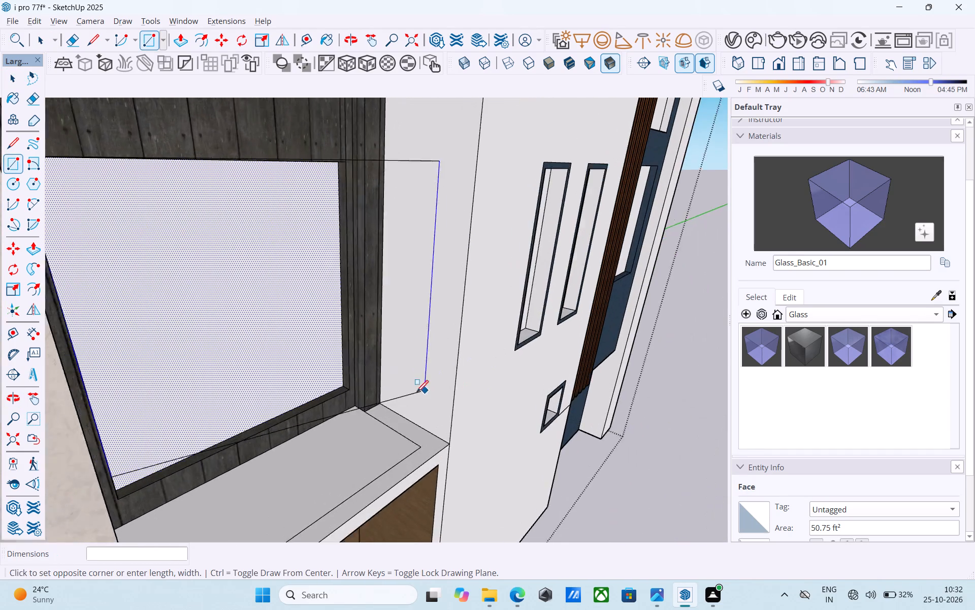
scroll(416, 393, up, 4)
click(335, 388)
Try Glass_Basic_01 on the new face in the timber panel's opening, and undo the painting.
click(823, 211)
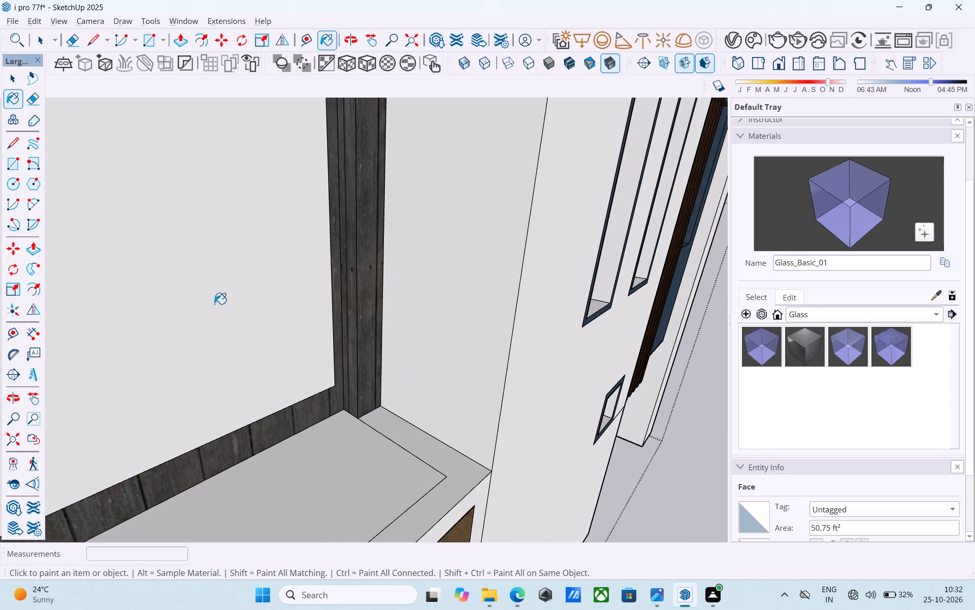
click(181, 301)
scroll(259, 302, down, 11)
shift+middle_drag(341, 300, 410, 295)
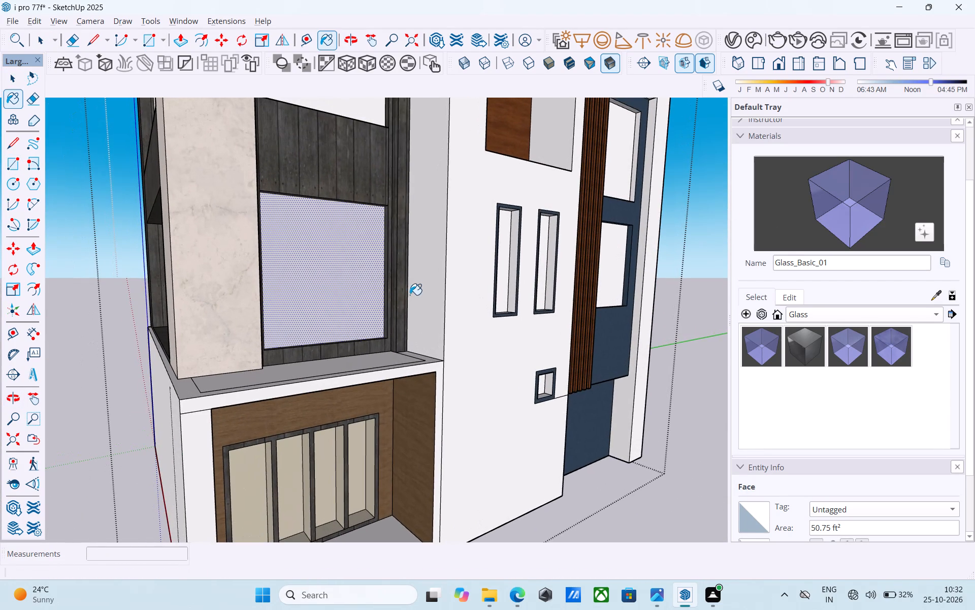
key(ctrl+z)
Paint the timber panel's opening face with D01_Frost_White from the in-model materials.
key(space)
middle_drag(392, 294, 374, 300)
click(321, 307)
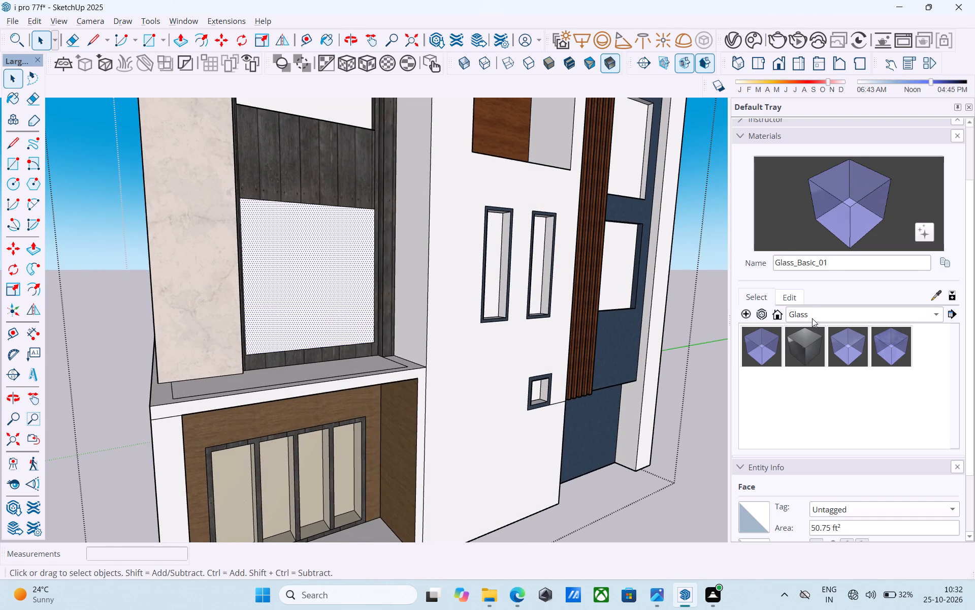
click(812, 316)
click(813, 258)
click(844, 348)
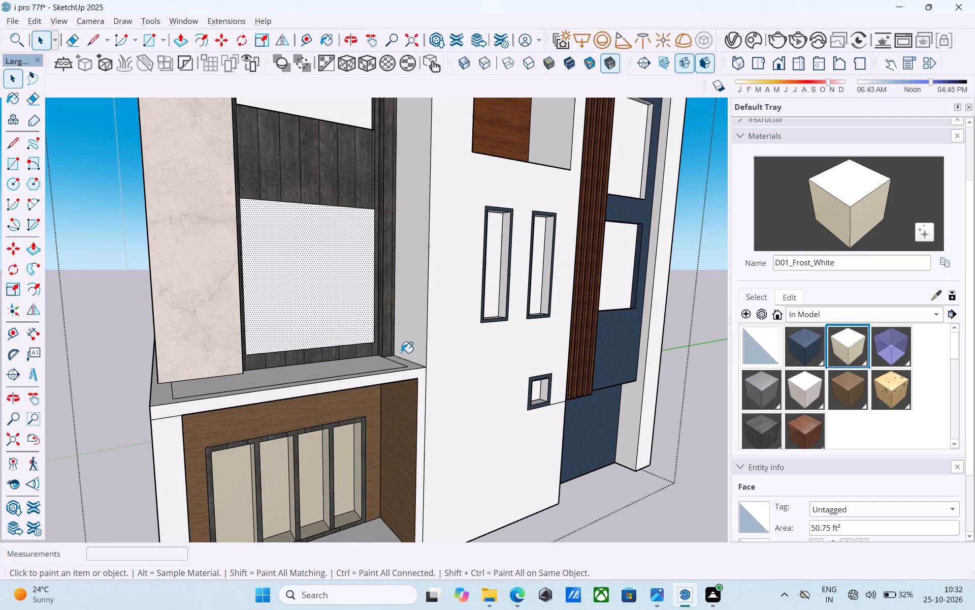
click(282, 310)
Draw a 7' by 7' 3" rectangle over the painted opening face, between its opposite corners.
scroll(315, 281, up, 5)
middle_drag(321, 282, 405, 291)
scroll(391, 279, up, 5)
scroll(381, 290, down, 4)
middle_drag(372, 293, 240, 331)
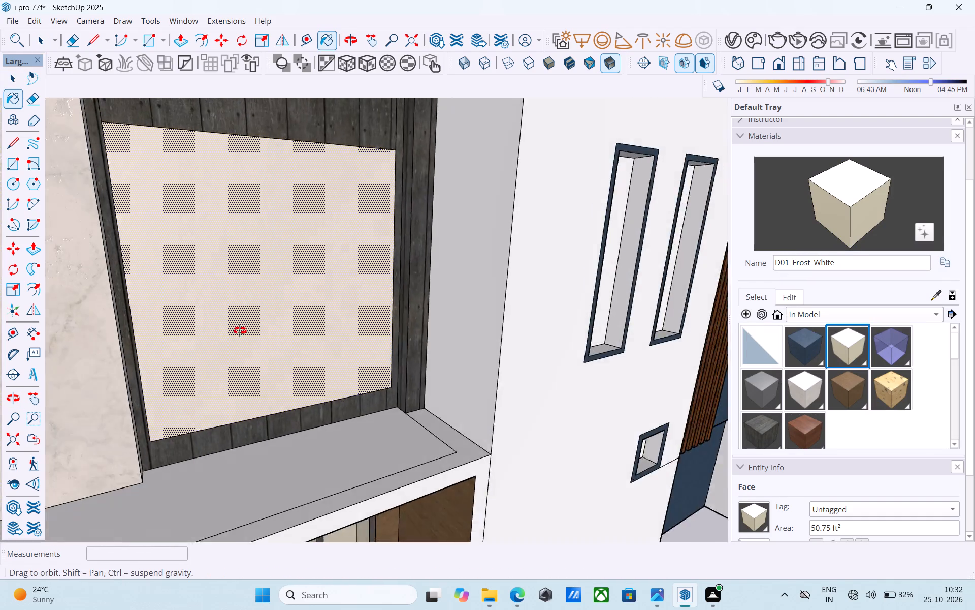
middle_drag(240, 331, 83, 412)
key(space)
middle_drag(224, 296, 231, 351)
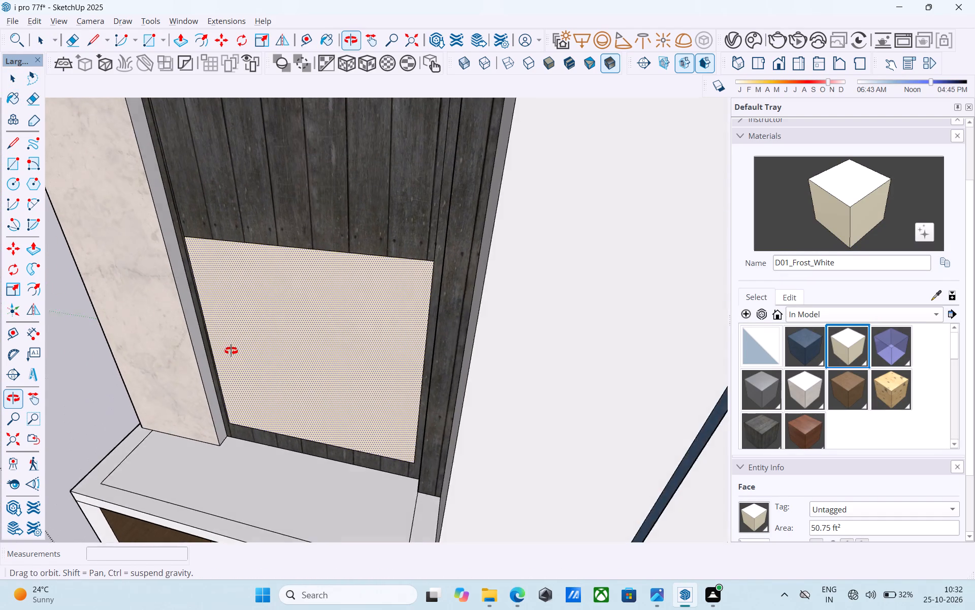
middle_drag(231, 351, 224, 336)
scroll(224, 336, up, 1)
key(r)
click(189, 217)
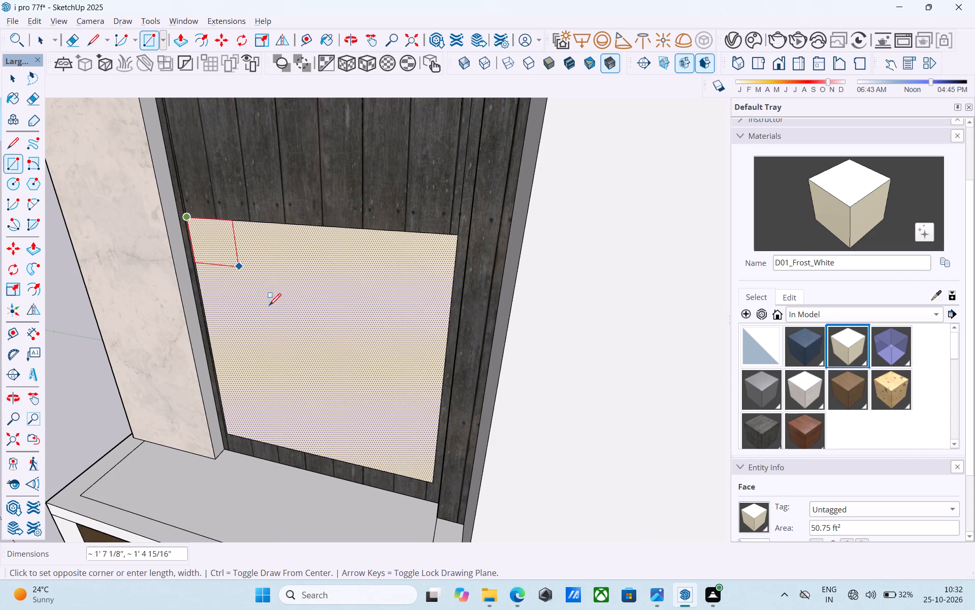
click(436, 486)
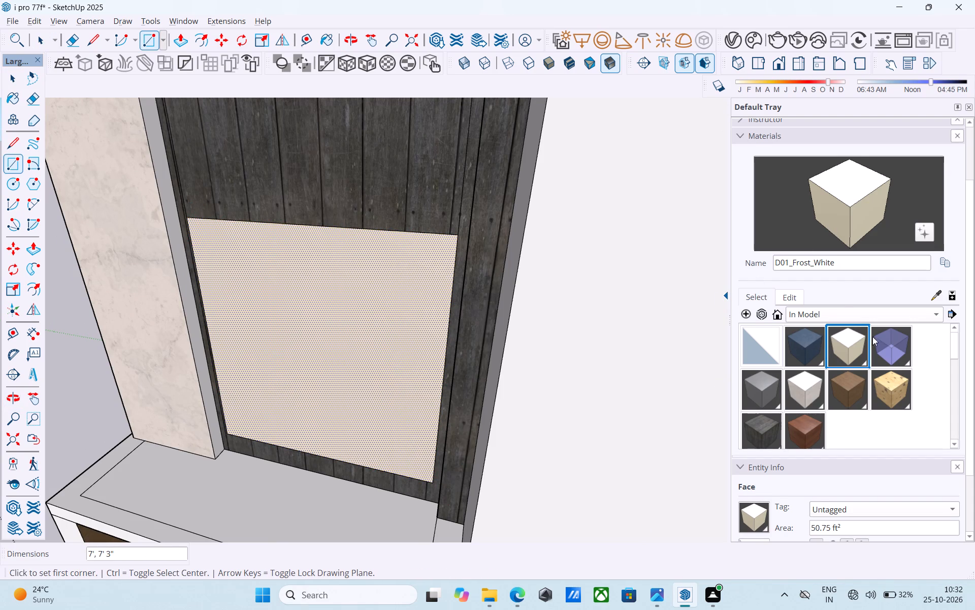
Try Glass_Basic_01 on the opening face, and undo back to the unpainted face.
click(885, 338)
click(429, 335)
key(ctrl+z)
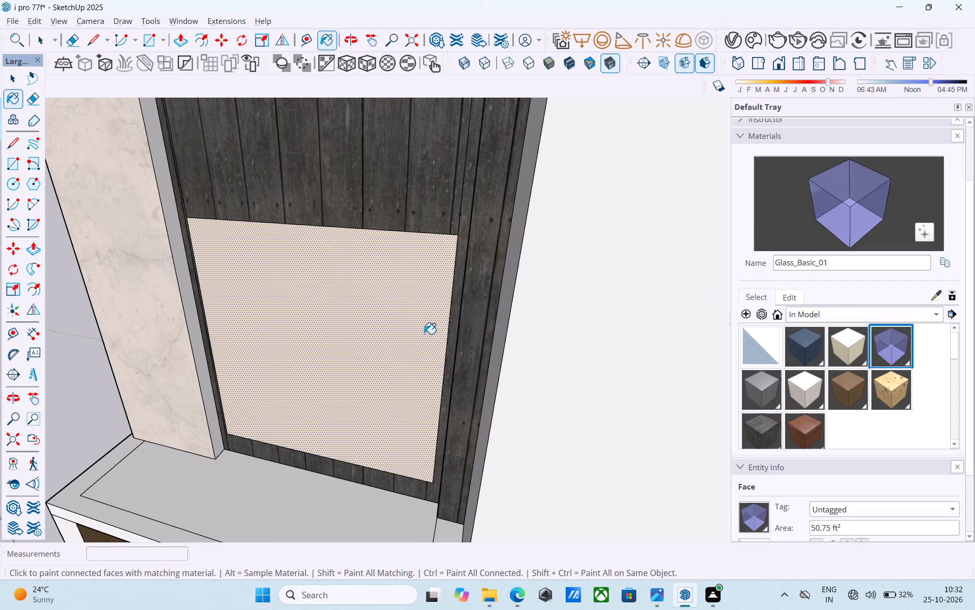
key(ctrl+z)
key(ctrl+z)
Push the opening face in the timber panel 2" inward.
key(space)
scroll(378, 343, up, 4)
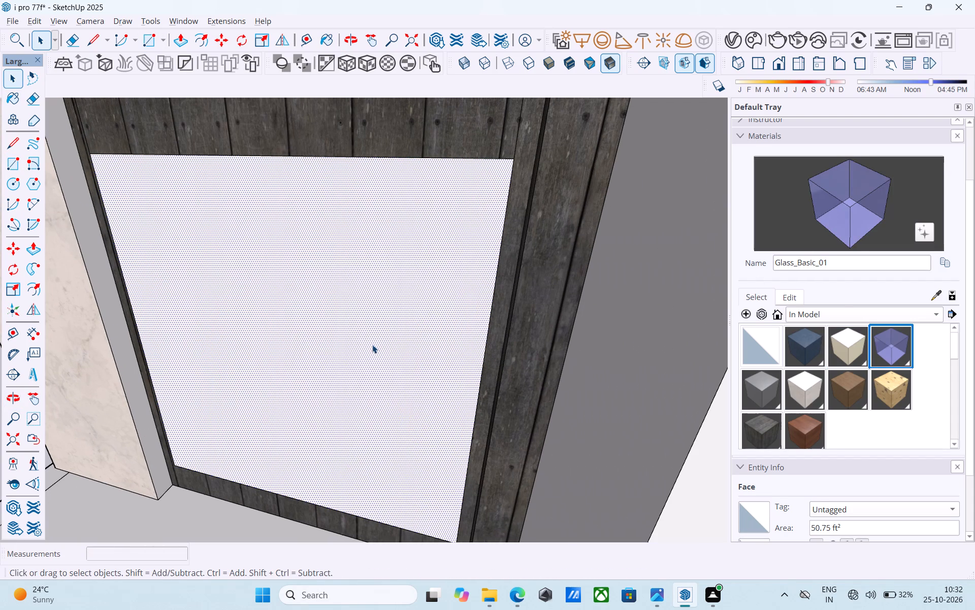
click(371, 346)
key(p)
click(370, 346)
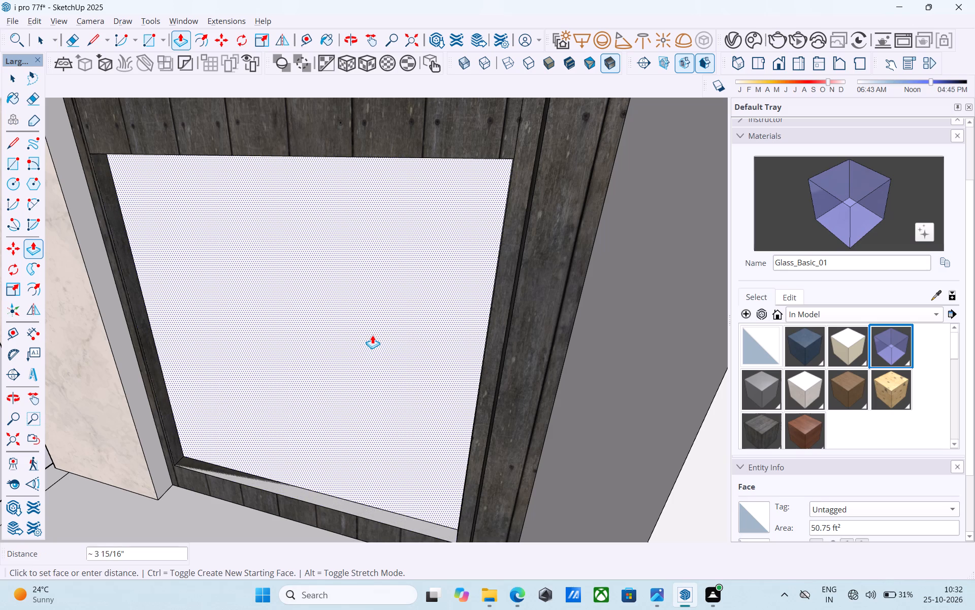
text(2")
key(Return)
key(space)
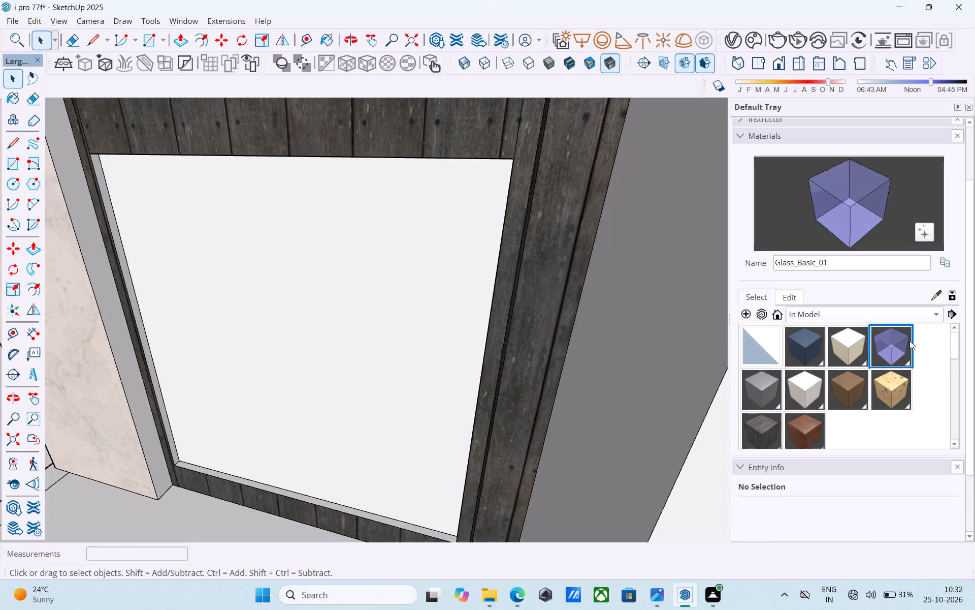
Paint the recessed opening face with D01_Frost_White.
click(853, 345)
click(250, 345)
Draw a 7' by 7' 3" rectangle across the recessed white lower opening in the timber panel, between its opposite corners.
middle_drag(292, 309, 442, 267)
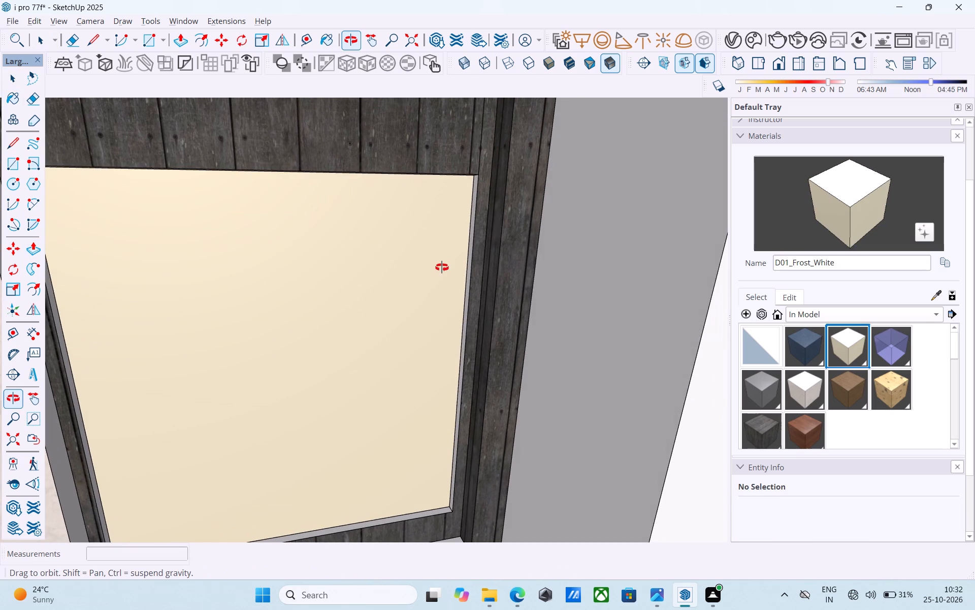
middle_drag(442, 267, 324, 256)
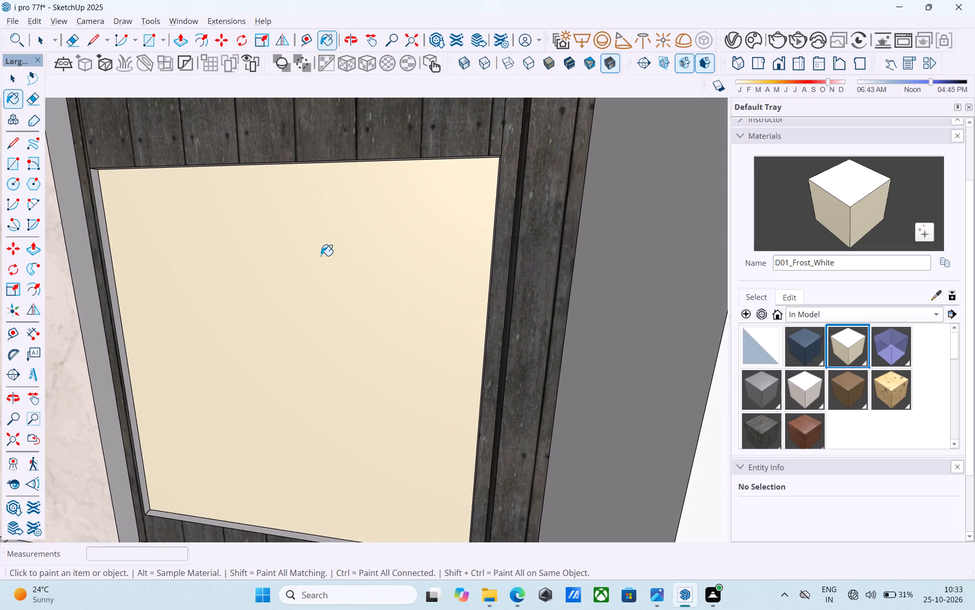
shift+middle_drag(321, 256, 290, 245)
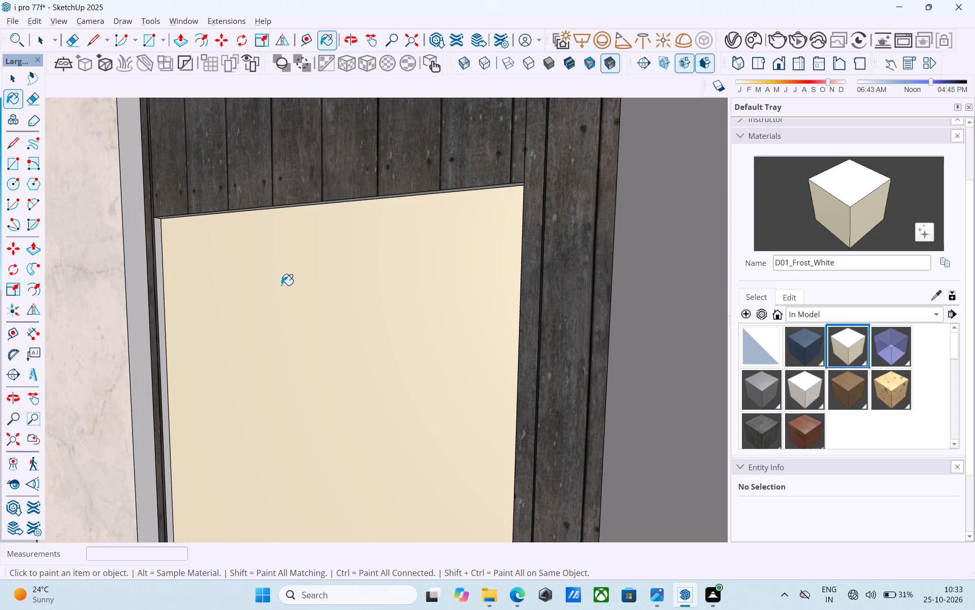
shift+middle_drag(281, 285, 266, 281)
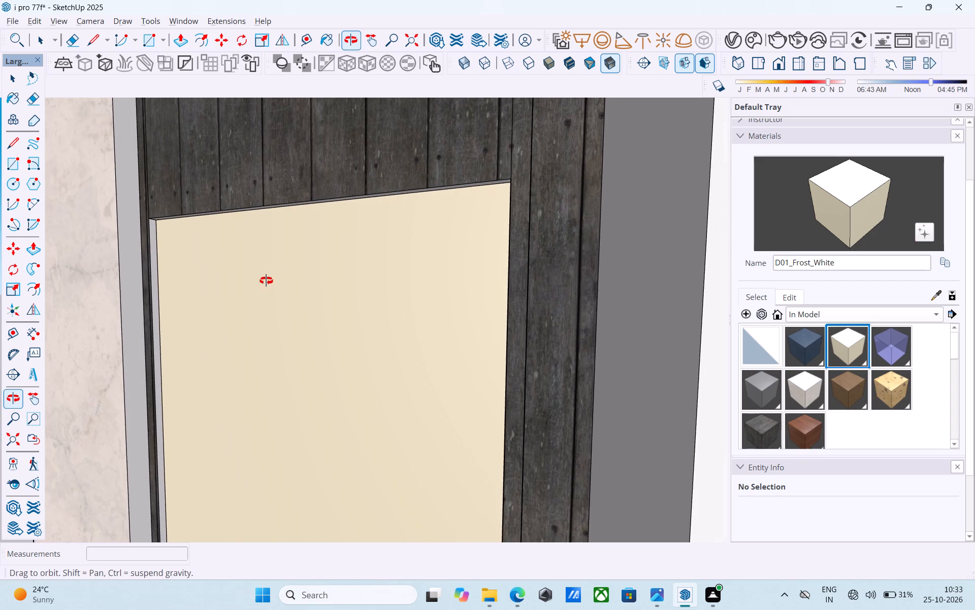
shift+middle_drag(266, 281, 270, 280)
key(r)
click(150, 223)
scroll(283, 339, down, 3)
middle_drag(284, 339, 281, 337)
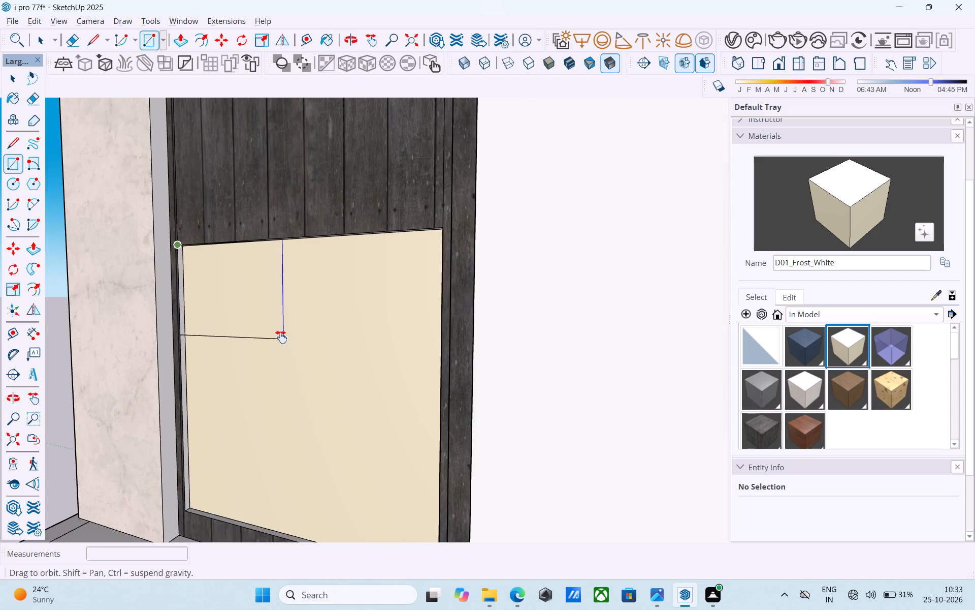
middle_drag(281, 337, 512, 303)
scroll(394, 386, up, 5)
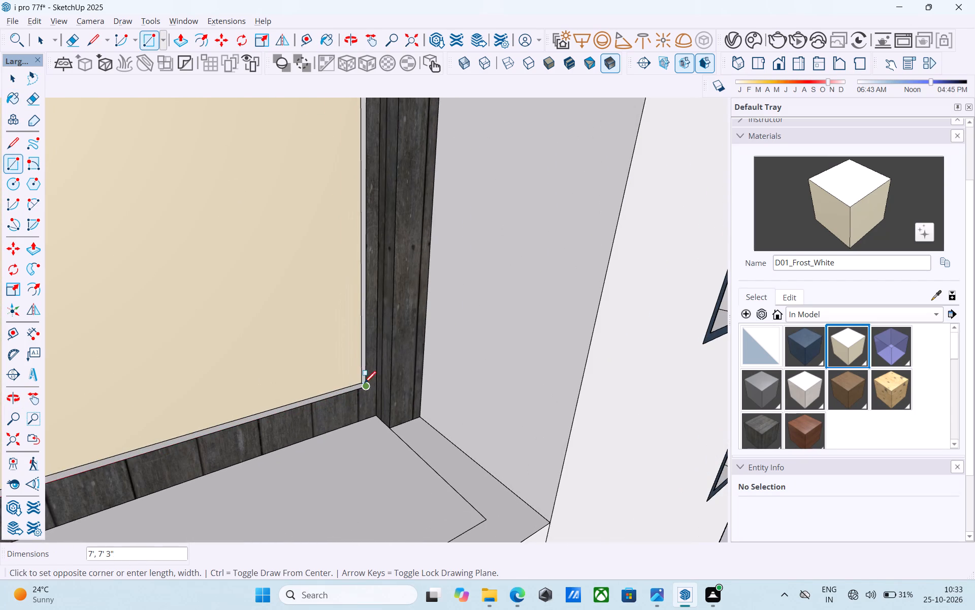
click(364, 384)
scroll(364, 378, down, 5)
Paint the new face over the lower opening with Glass_Basic_01.
click(890, 343)
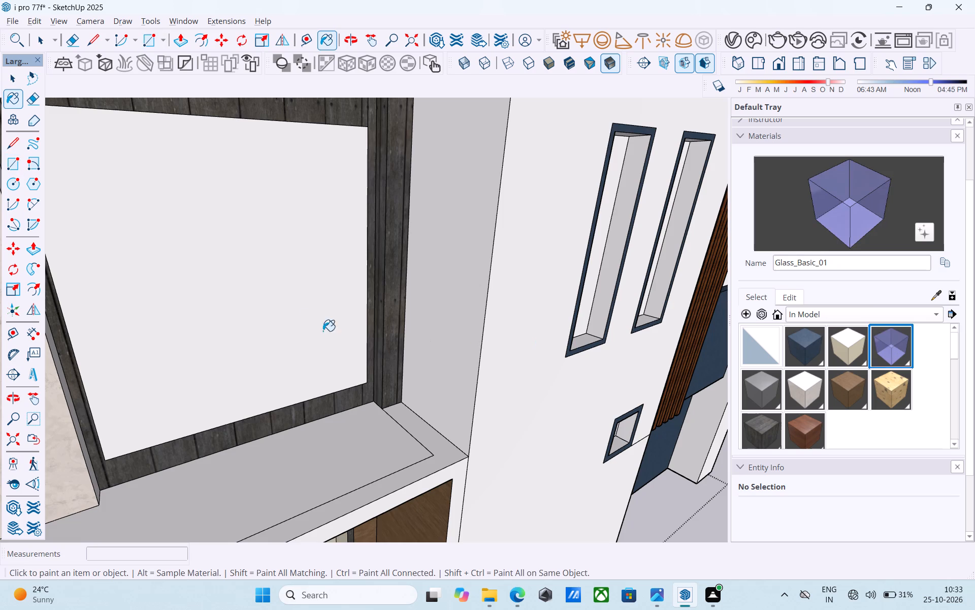
click(302, 324)
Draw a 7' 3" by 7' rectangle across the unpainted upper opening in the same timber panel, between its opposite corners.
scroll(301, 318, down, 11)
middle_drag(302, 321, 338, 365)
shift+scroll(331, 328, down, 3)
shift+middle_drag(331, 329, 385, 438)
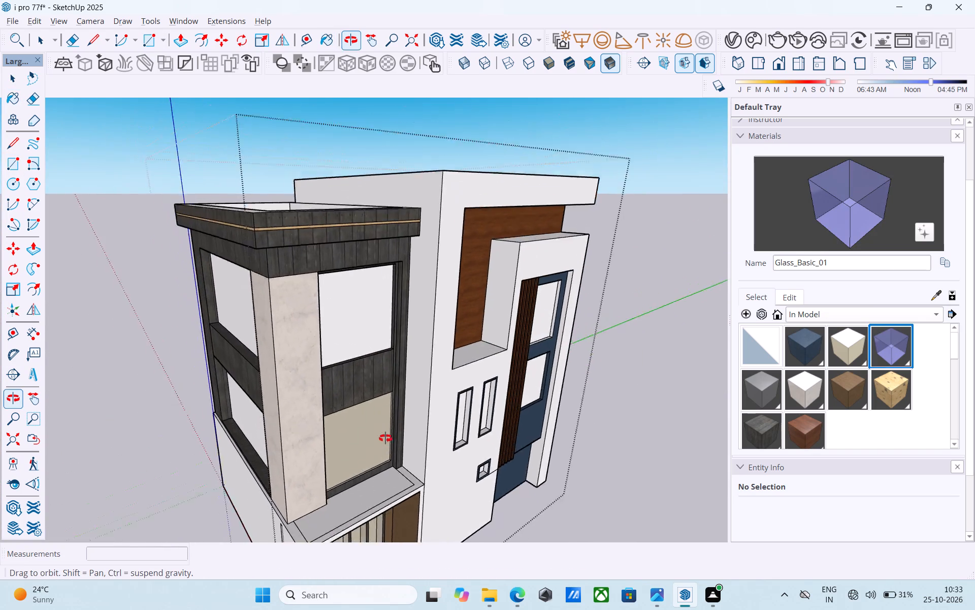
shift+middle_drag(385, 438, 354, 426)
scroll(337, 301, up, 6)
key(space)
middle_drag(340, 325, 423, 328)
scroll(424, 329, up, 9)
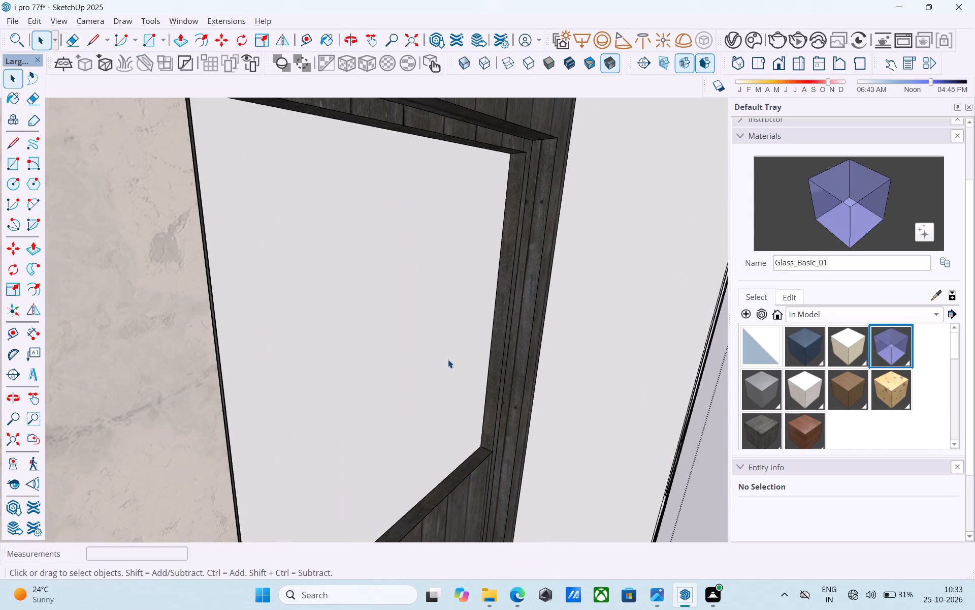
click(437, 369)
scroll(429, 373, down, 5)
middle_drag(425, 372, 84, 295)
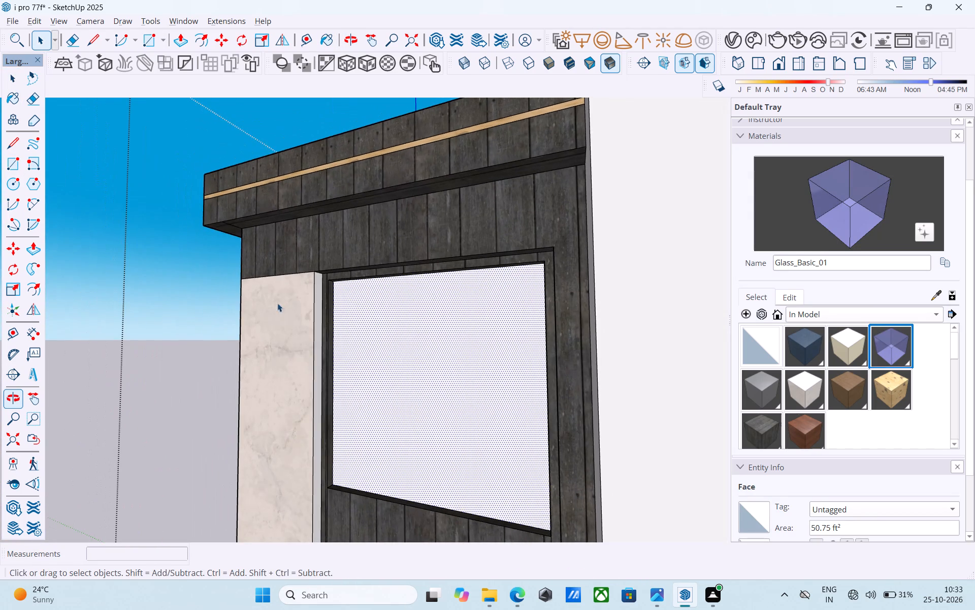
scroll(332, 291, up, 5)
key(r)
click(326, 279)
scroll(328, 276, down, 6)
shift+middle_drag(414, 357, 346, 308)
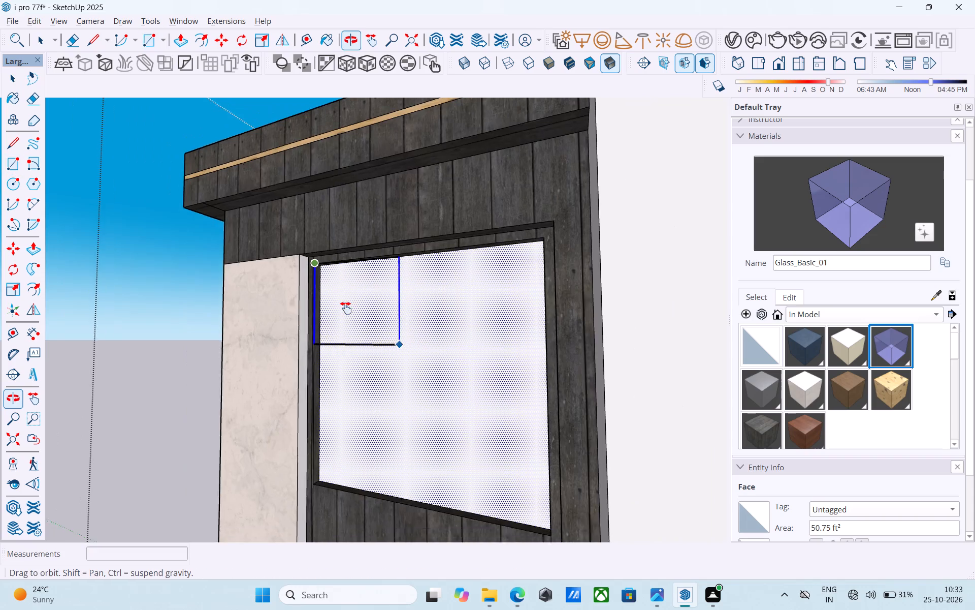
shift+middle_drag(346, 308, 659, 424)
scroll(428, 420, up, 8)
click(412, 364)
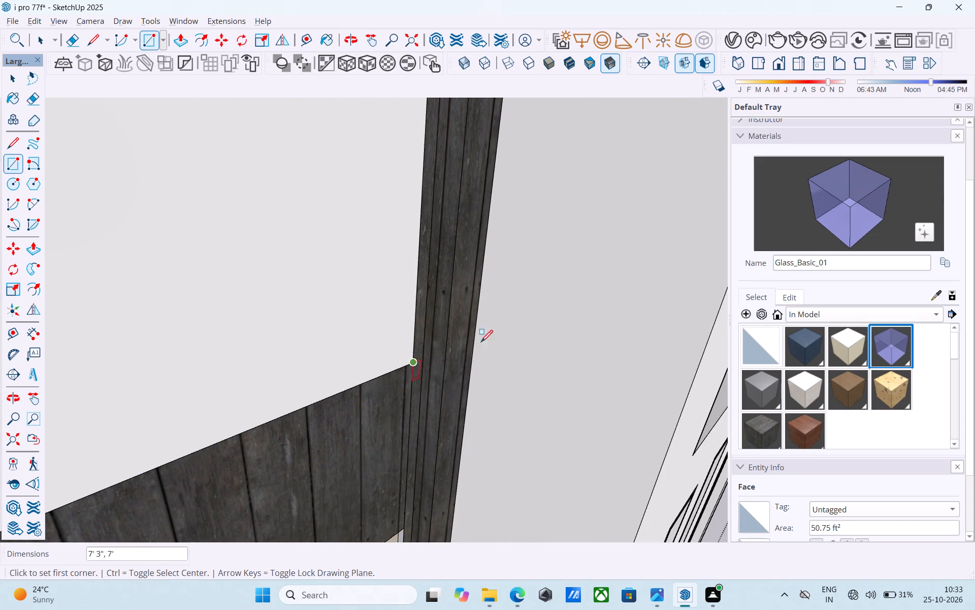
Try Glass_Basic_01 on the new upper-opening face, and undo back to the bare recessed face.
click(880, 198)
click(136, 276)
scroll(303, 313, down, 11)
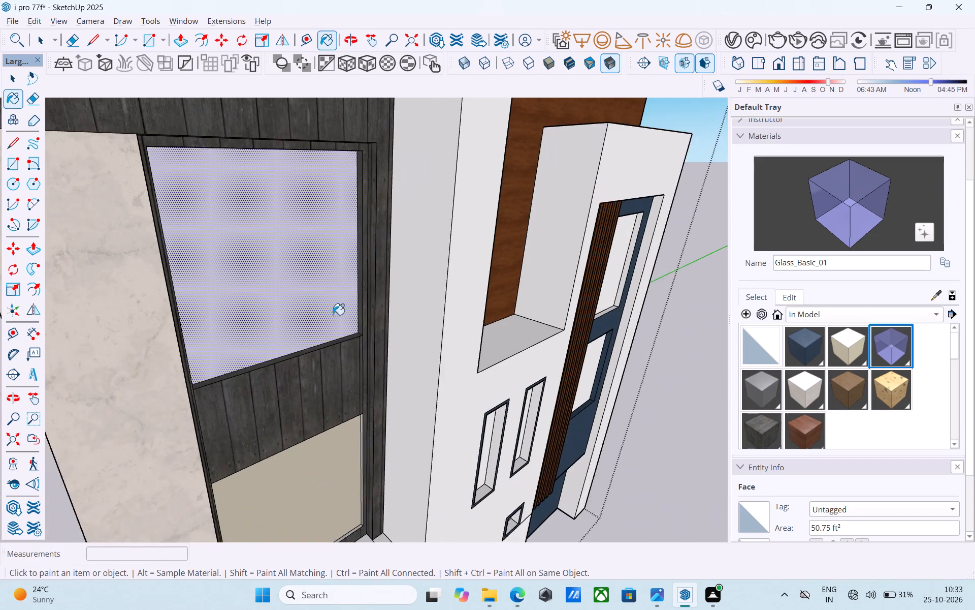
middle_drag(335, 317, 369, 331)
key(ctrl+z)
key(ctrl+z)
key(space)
Paint the recessed upper opening face above the lower glazed opening with D01_Frost_White.
middle_drag(348, 318, 328, 304)
click(311, 303)
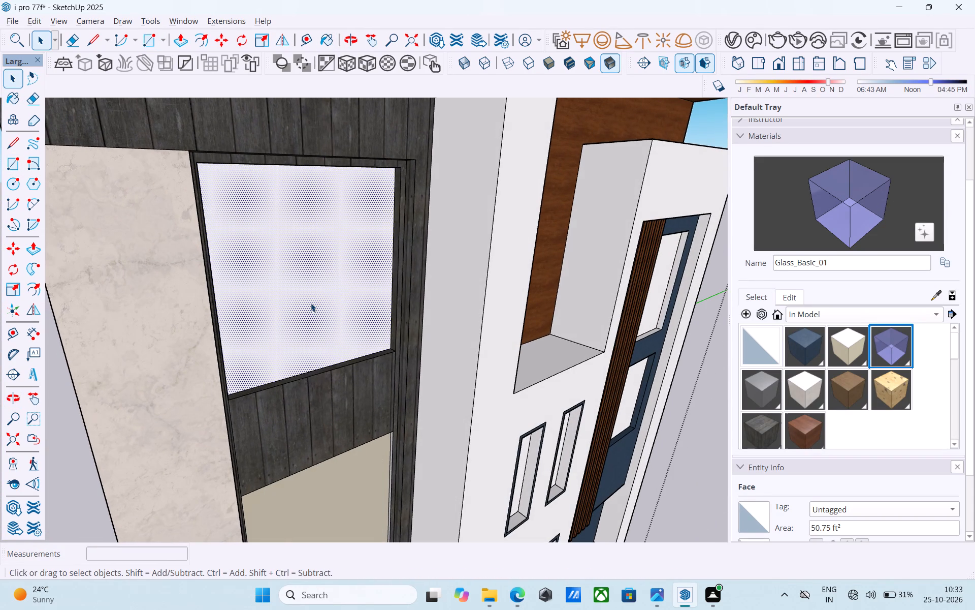
click(843, 349)
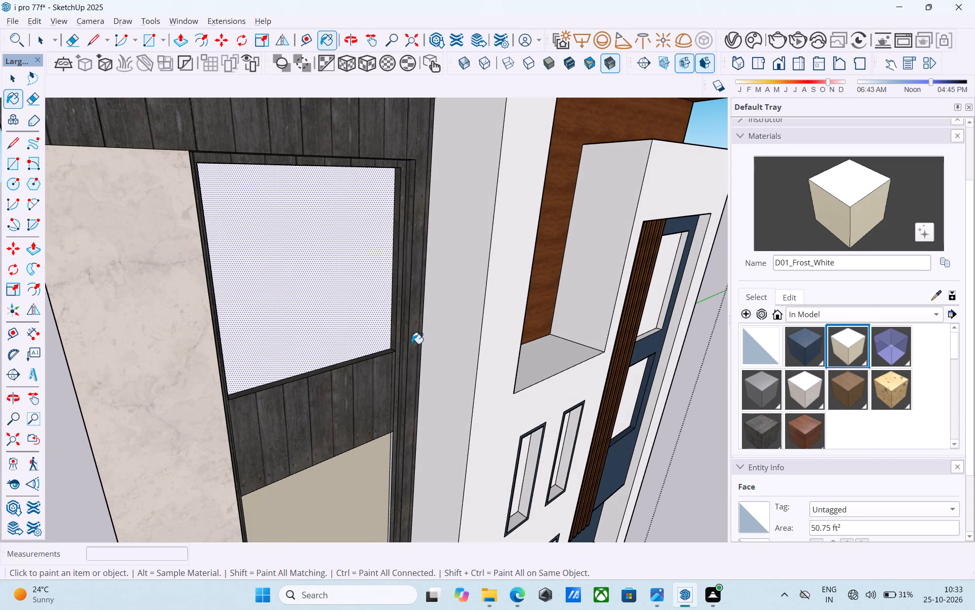
click(337, 337)
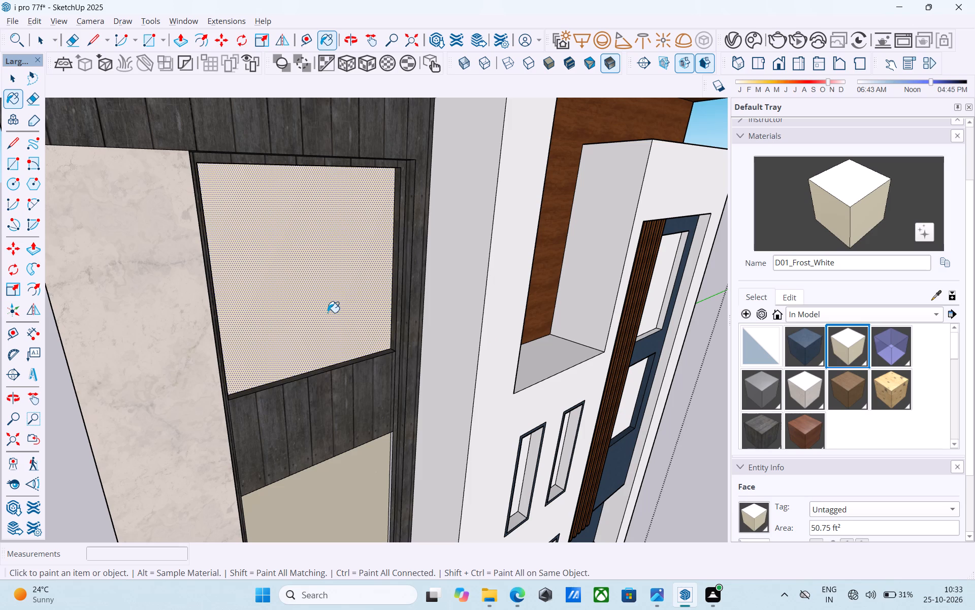
Draw a 7' 3" by 7' rectangle over the white upper opening face, between its opposite corners.
scroll(328, 311, down, 5)
shift+middle_drag(329, 316, 254, 287)
scroll(266, 259, up, 4)
middle_drag(257, 252, 231, 253)
scroll(256, 252, up, 1)
key(r)
scroll(222, 243, up, 5)
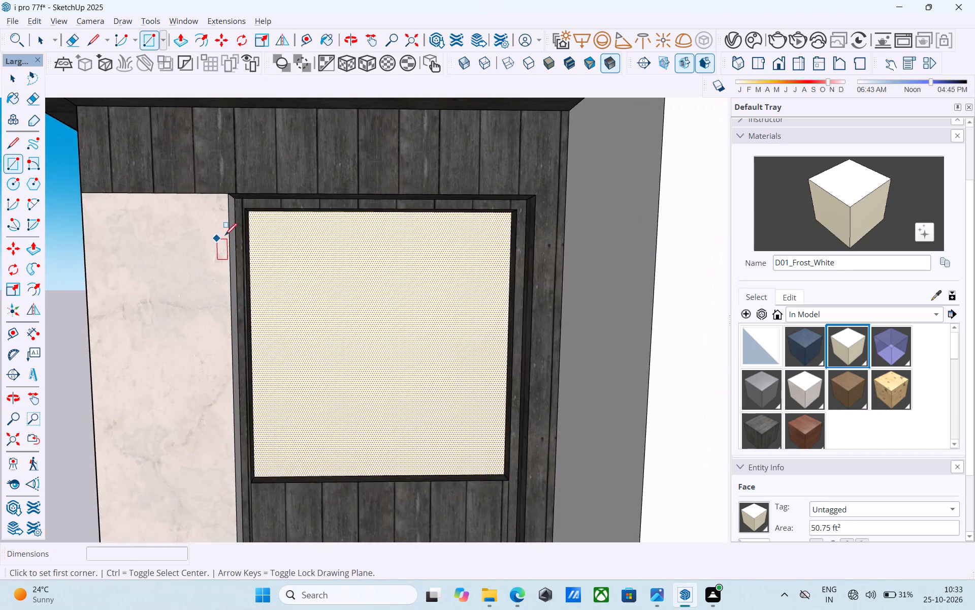
scroll(225, 236, up, 3)
click(249, 198)
scroll(251, 198, down, 5)
middle_drag(251, 198, 262, 209)
shift+middle_drag(326, 311, 368, 280)
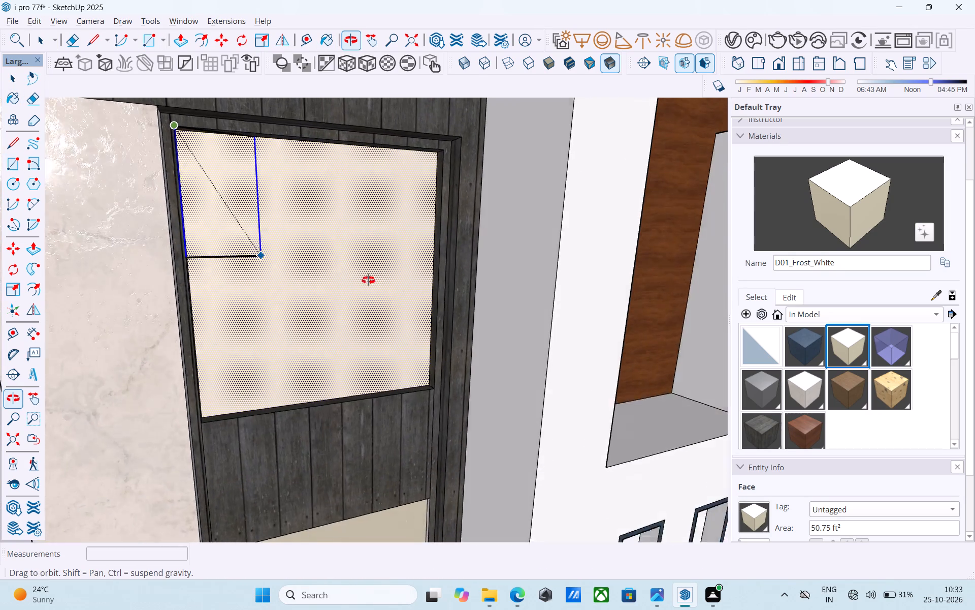
shift+middle_drag(368, 280, 404, 334)
scroll(401, 331, up, 6)
click(419, 379)
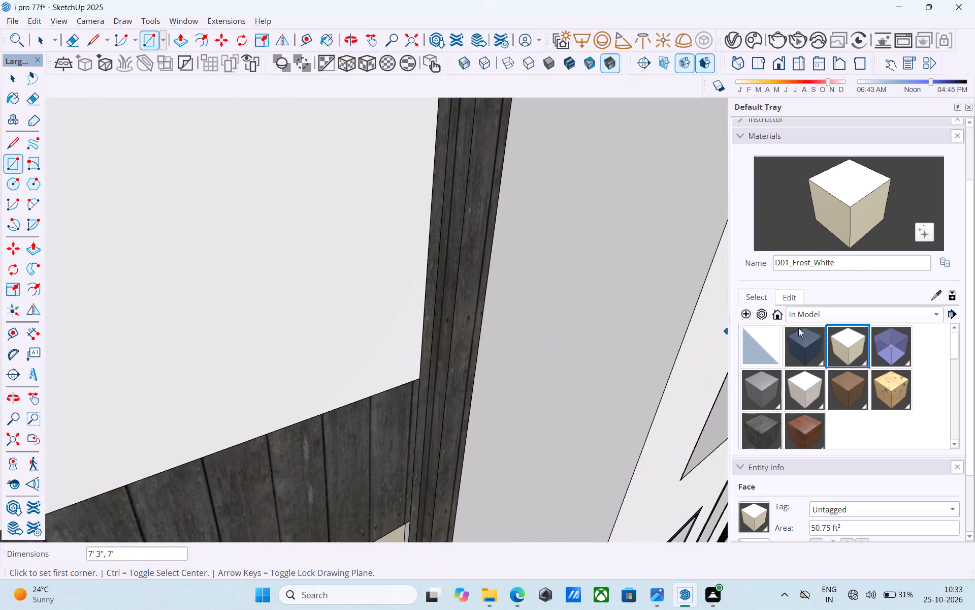
Paint the new face over the upper opening with Glass_Basic_01.
drag(897, 349, 893, 344)
click(270, 342)
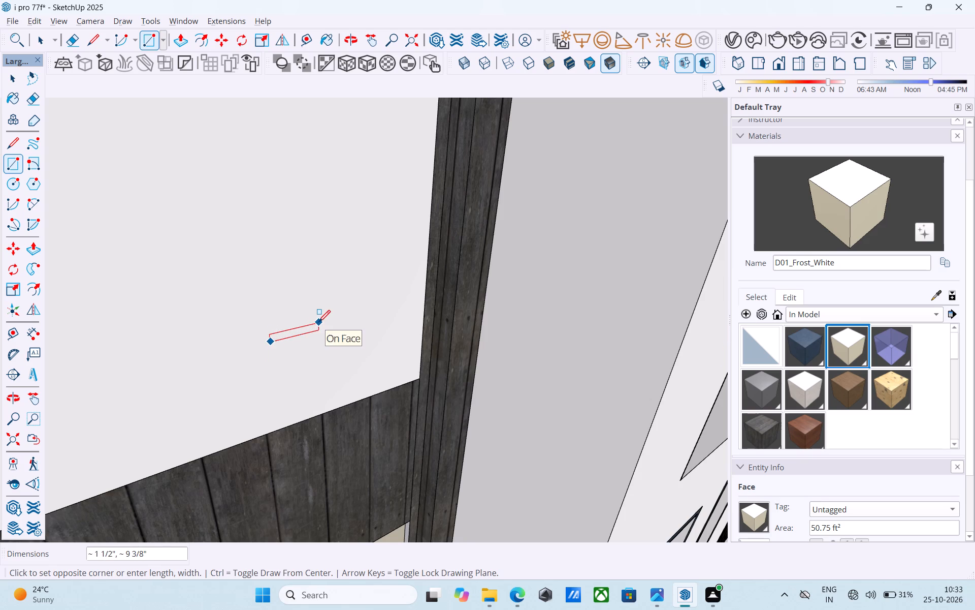
key(space)
click(897, 349)
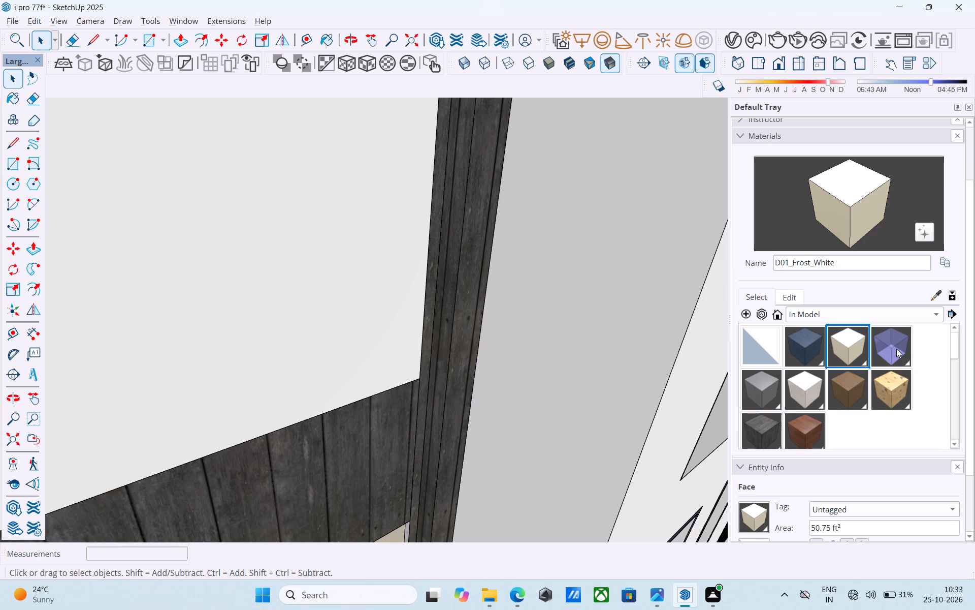
click(356, 267)
scroll(415, 262, down, 9)
scroll(501, 258, up, 1)
scroll(502, 258, down, 6)
middle_drag(456, 278, 549, 253)
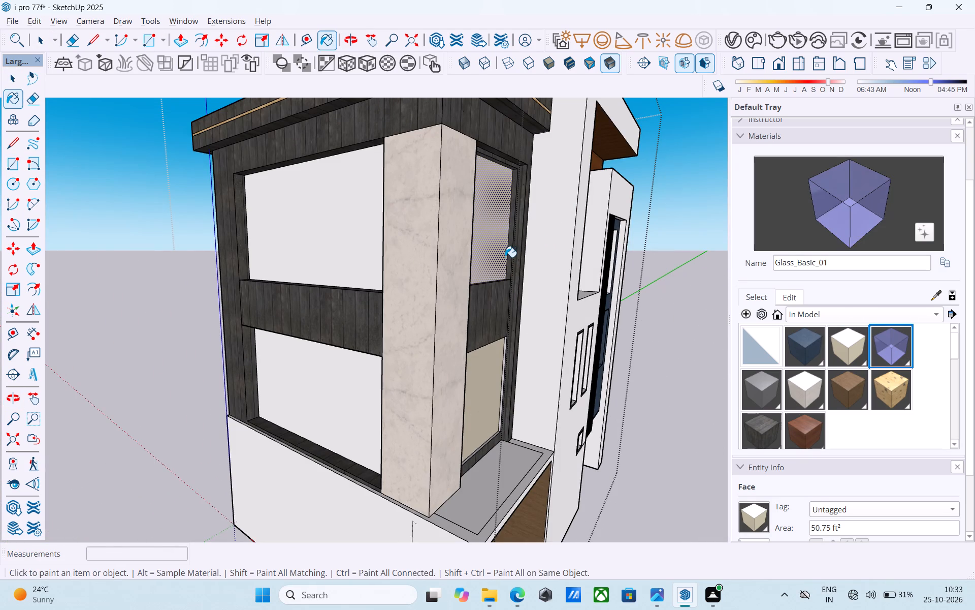
key(space)
Paint the upper and lower wide opening faces around the marble column's corner, on the side elevation, with D01_Frost_White.
scroll(504, 256, down, 3)
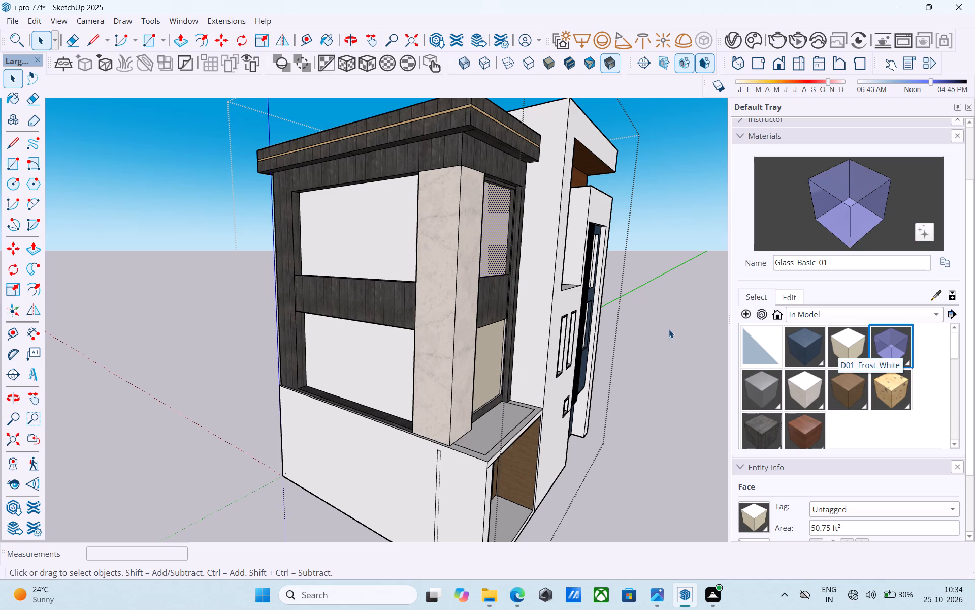
scroll(361, 233, up, 3)
middle_drag(337, 217, 281, 180)
middle_drag(284, 190, 289, 178)
scroll(291, 189, down, 3)
middle_drag(291, 189, 276, 205)
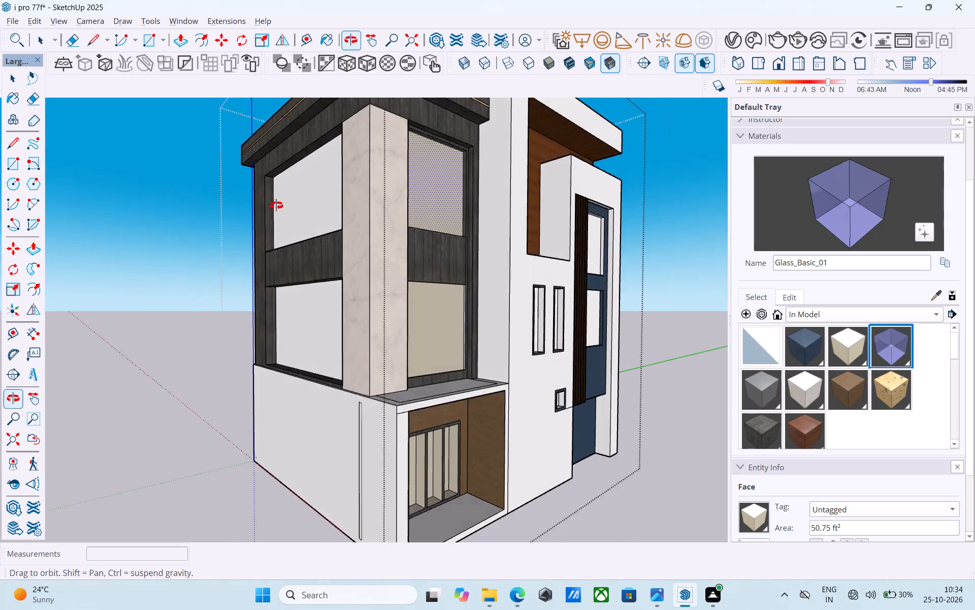
middle_drag(276, 205, 282, 215)
scroll(283, 216, up, 5)
click(310, 222)
click(852, 343)
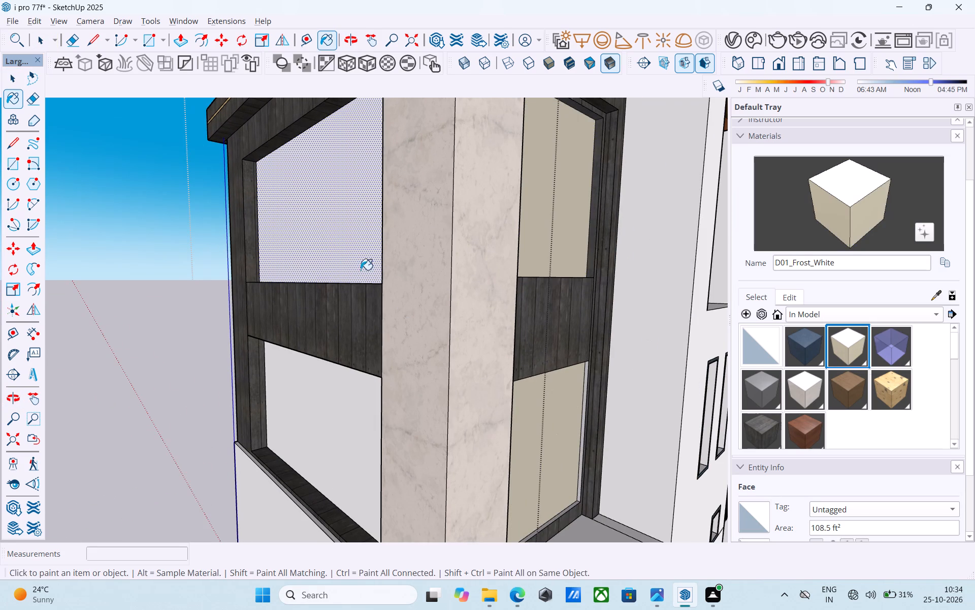
click(345, 238)
scroll(340, 233, down, 4)
scroll(337, 407, up, 4)
click(336, 401)
Draw a 7' 9" by 14' rectangle over the upper wide opening of the side elevation, between its outer corners.
scroll(285, 362, down, 11)
middle_drag(253, 374, 319, 369)
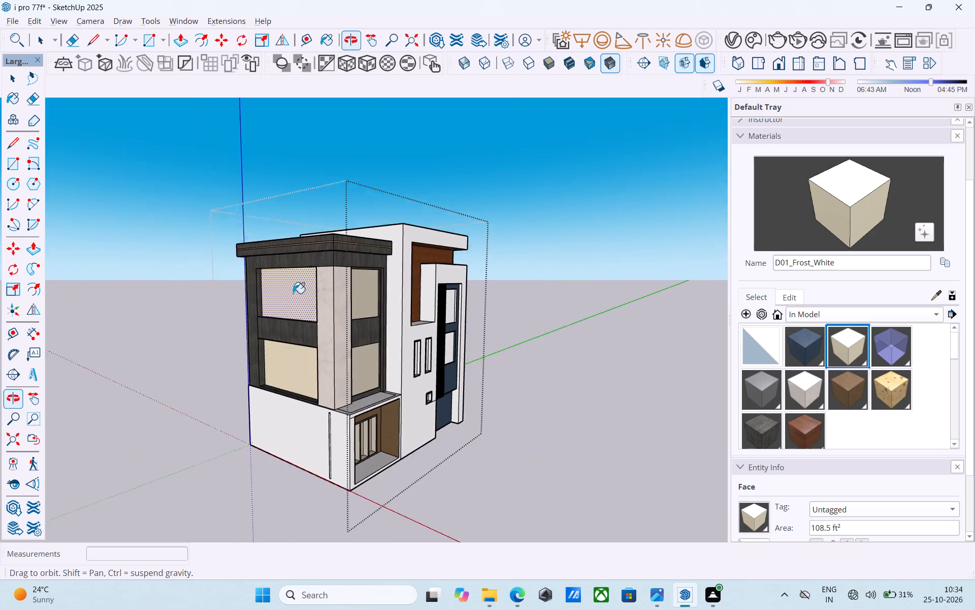
scroll(272, 248, up, 5)
middle_drag(280, 278, 252, 252)
scroll(251, 255, up, 1)
key(r)
scroll(260, 257, up, 7)
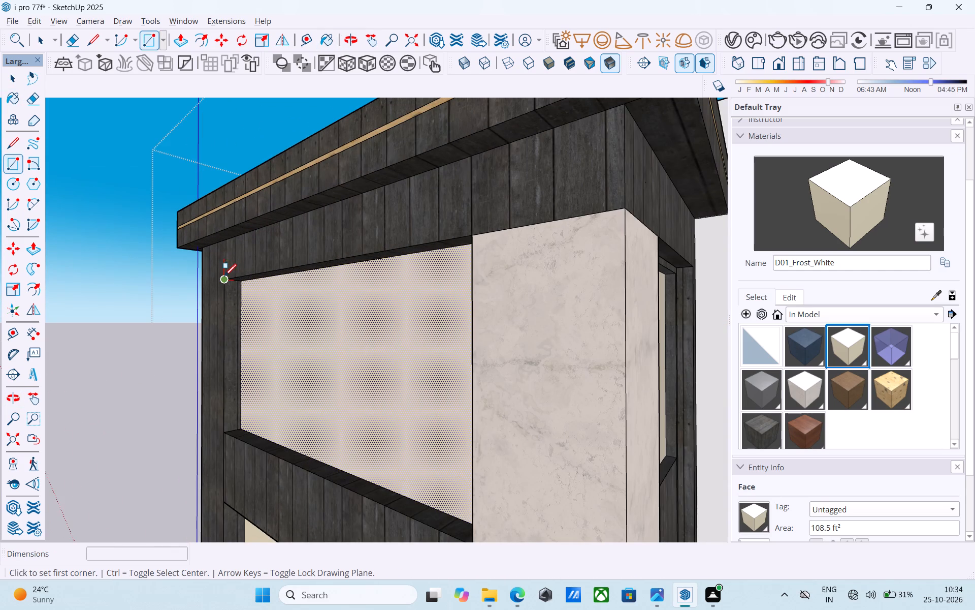
click(224, 277)
scroll(269, 320, down, 3)
middle_drag(370, 360, 652, 428)
scroll(623, 435, up, 8)
click(561, 425)
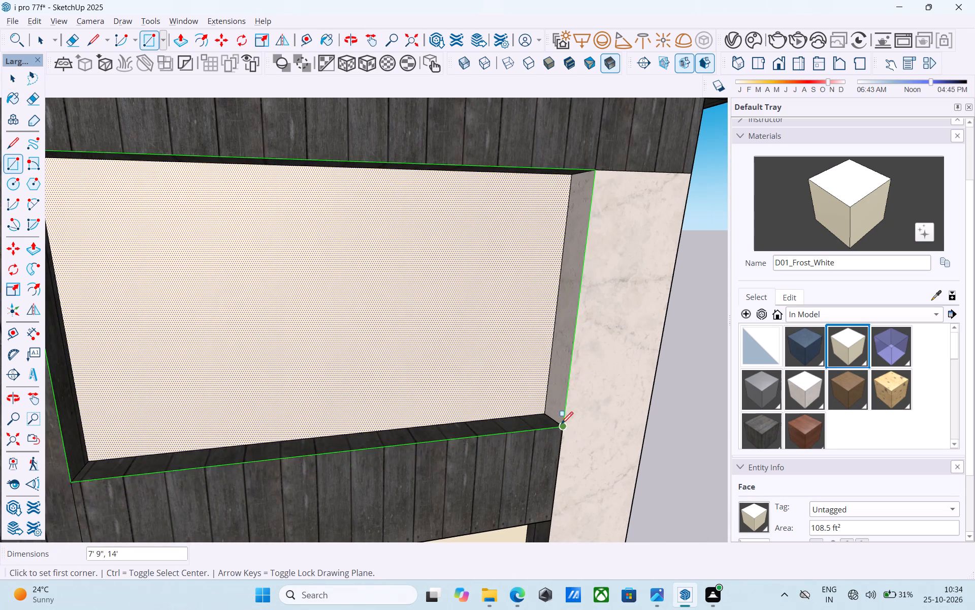
Draw a 14' by 8' rectangle over the lower wide opening of the side elevation, between its outer corners.
scroll(429, 261, down, 9)
middle_drag(387, 369, 270, 252)
scroll(291, 378, up, 3)
scroll(292, 379, down, 1)
scroll(292, 379, up, 4)
click(276, 405)
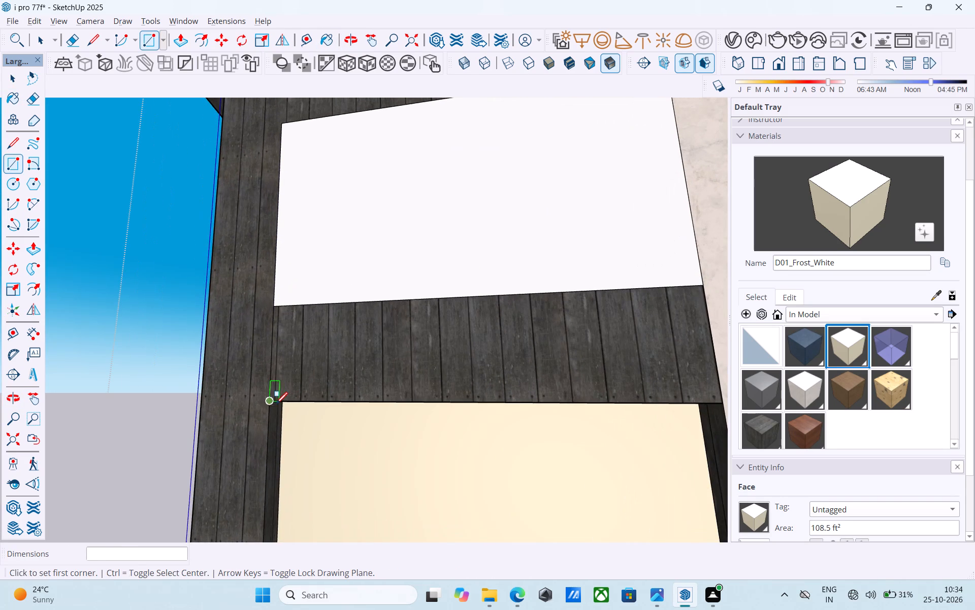
scroll(200, 286, down, 7)
middle_drag(417, 477, 500, 495)
scroll(446, 459, up, 8)
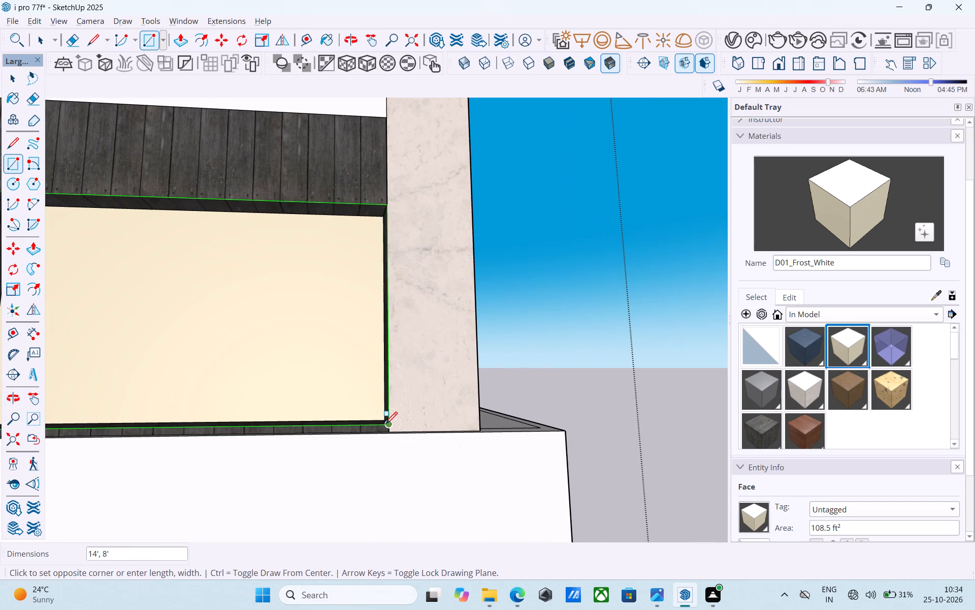
click(385, 425)
Paint the new faces over the lower and upper wide side openings with Glass_Basic_01.
click(890, 342)
click(245, 335)
scroll(327, 386, down, 8)
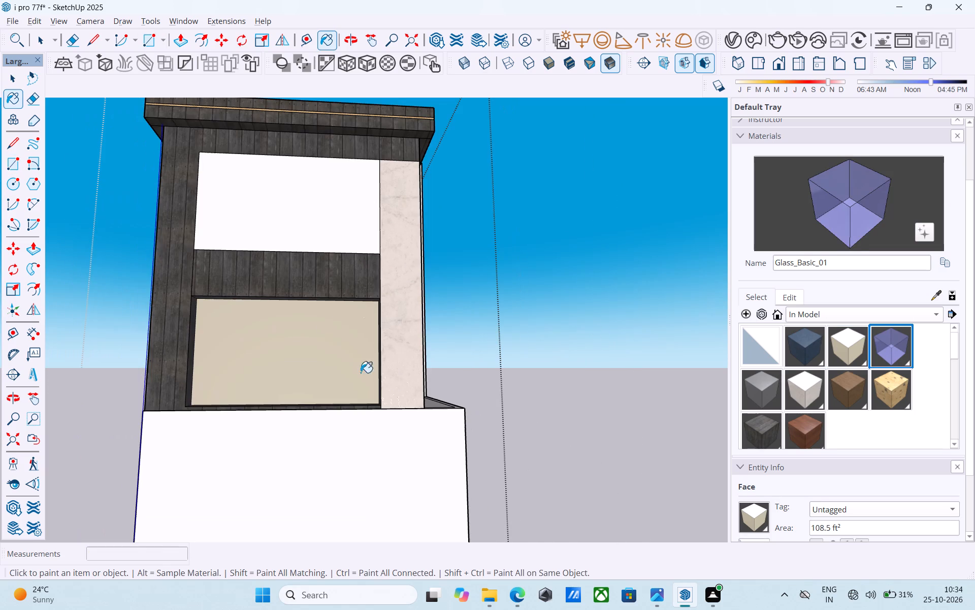
click(269, 210)
Paint the ground-floor side wall below the wide glazed openings with D01_Frost_White.
scroll(408, 290, down, 2)
middle_drag(365, 321, 114, 404)
middle_drag(296, 331, 211, 324)
scroll(207, 324, down, 5)
middle_drag(208, 324, 280, 280)
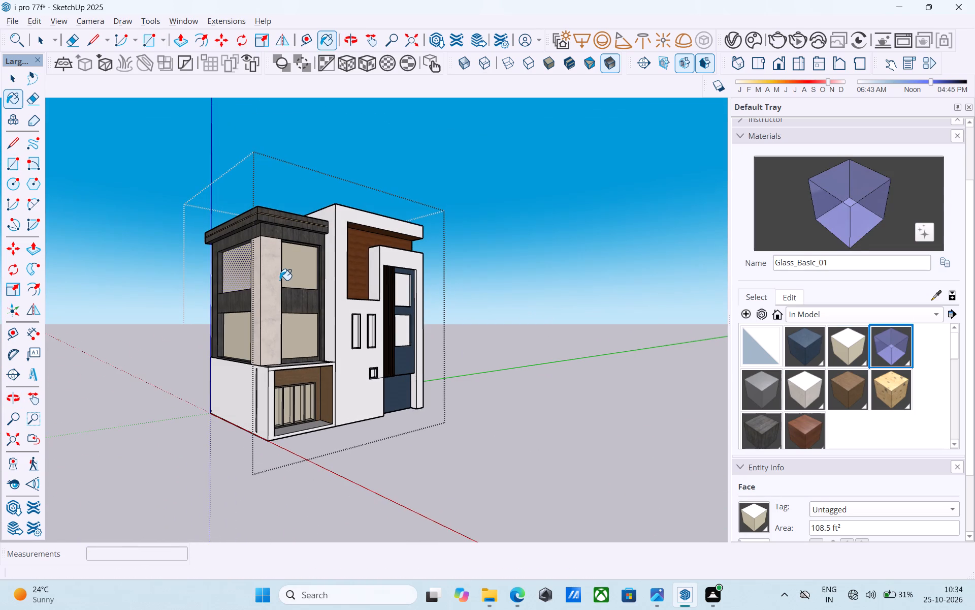
middle_drag(304, 354, 289, 320)
scroll(313, 361, up, 5)
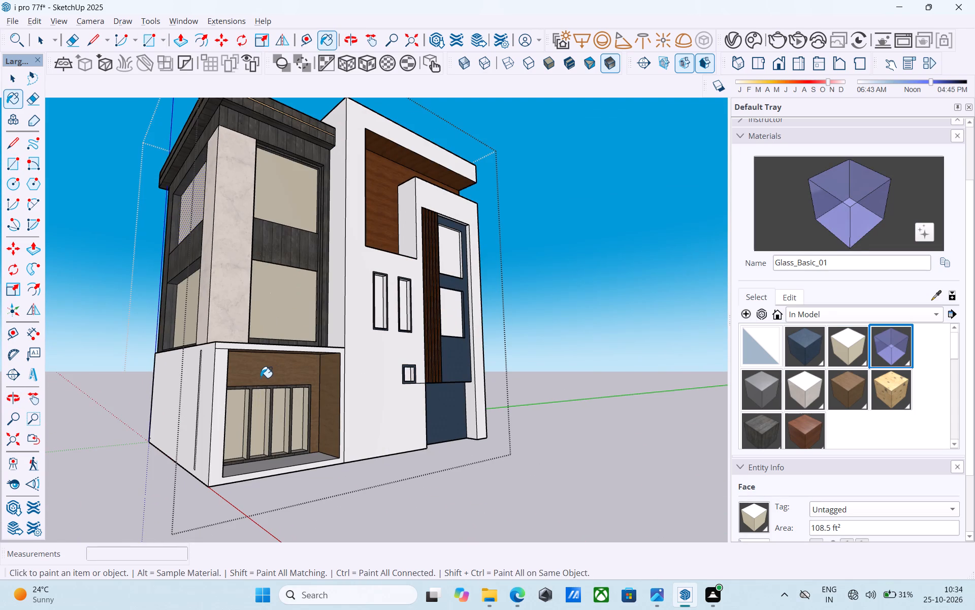
middle_drag(268, 389, 382, 386)
click(836, 342)
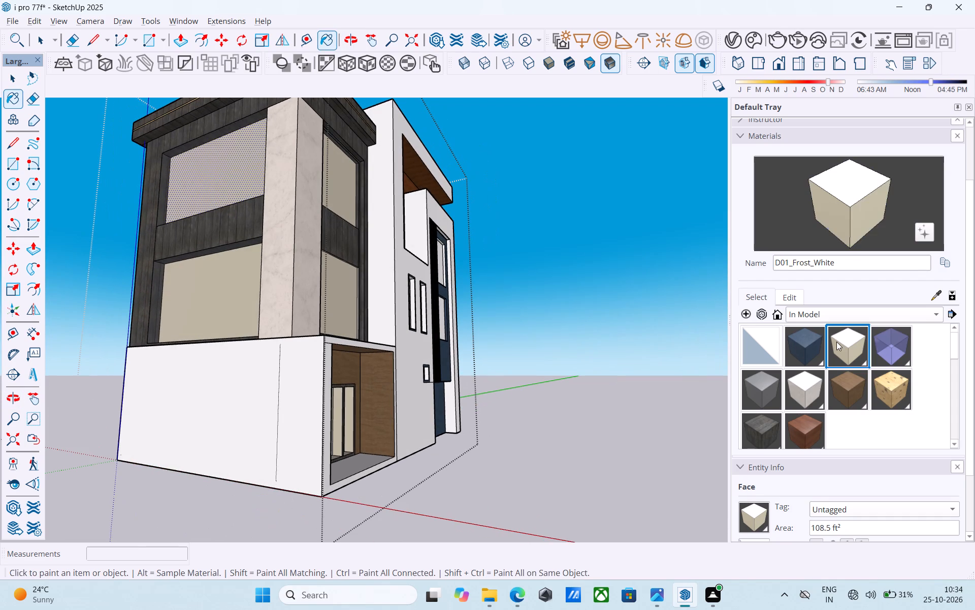
click(235, 391)
scroll(264, 394, down, 4)
middle_drag(257, 403, 148, 466)
scroll(257, 413, up, 6)
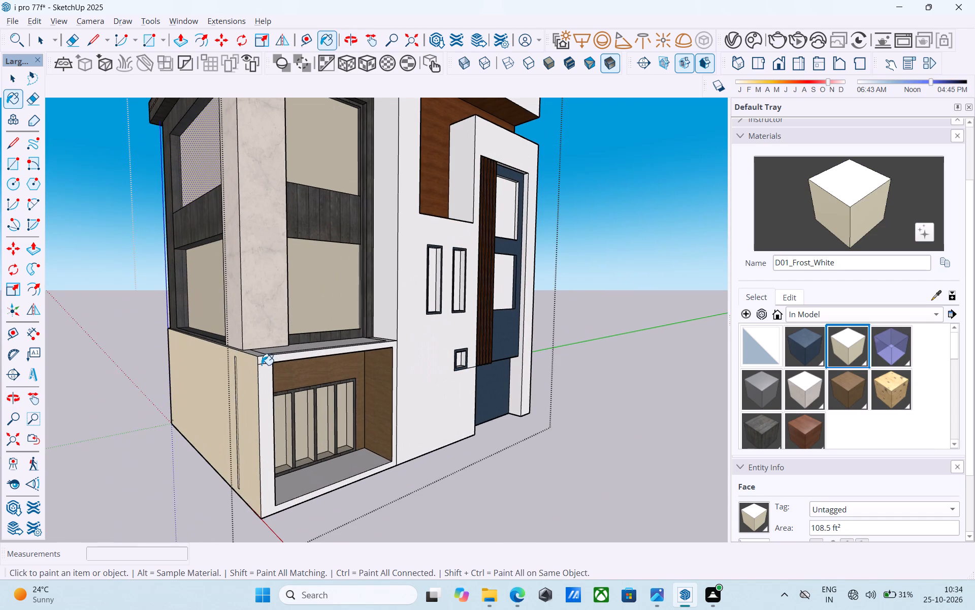
Erase the stray edge near the upper front corner of the ground-floor side wall.
middle_click(262, 365)
scroll(269, 368, up, 9)
key(e)
drag(255, 352, 252, 371)
key(space)
Draw a line from the ground-floor recess's upper corner, 1' across the front post and on 23' along the side wall.
key(l)
middle_drag(254, 355, 254, 350)
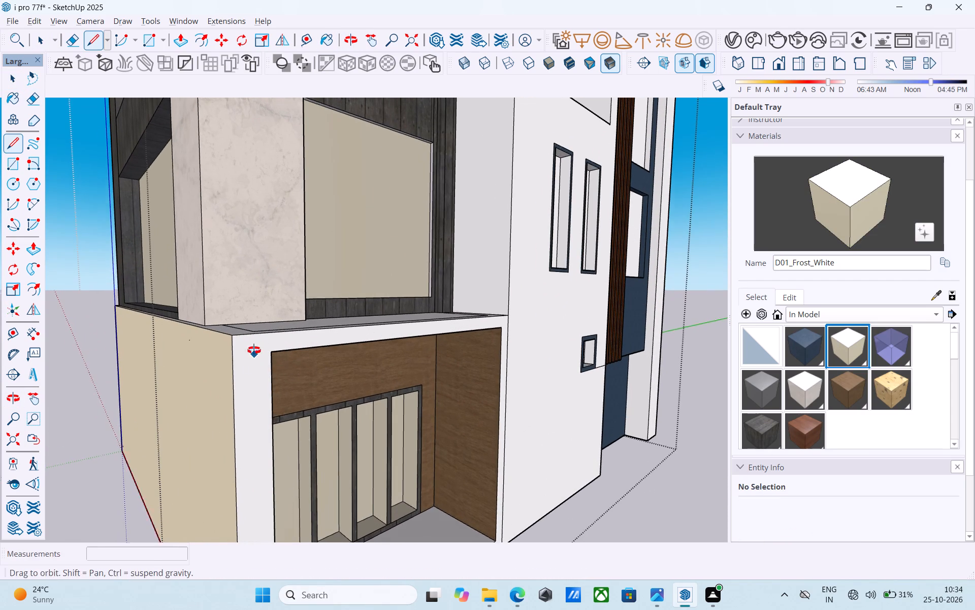
middle_drag(254, 350, 266, 333)
scroll(269, 340, up, 3)
click(273, 362)
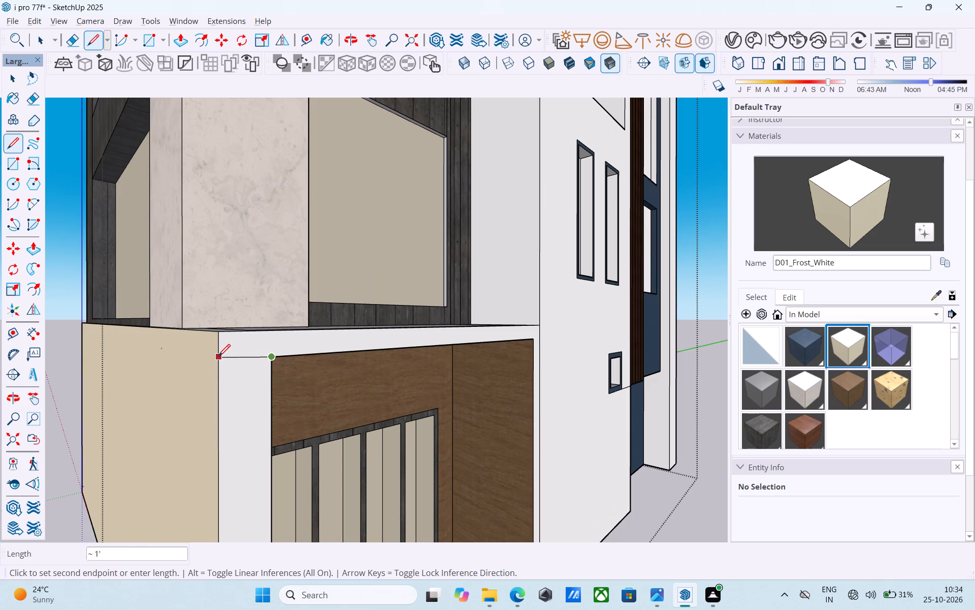
key(Left)
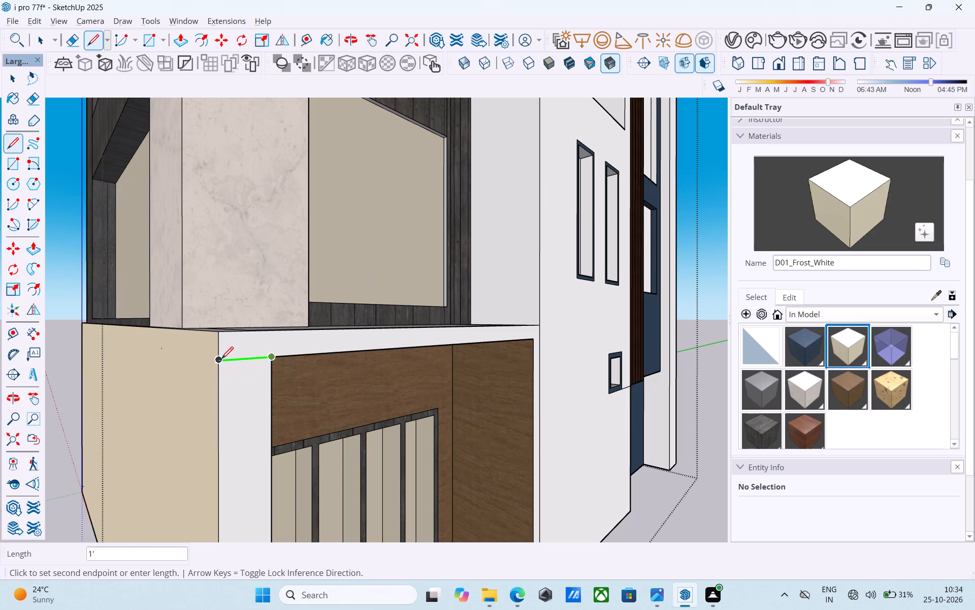
click(221, 360)
click(218, 361)
middle_drag(149, 355, 376, 364)
scroll(150, 355, up, 1)
scroll(380, 362, down, 9)
middle_drag(212, 369, 274, 369)
scroll(274, 369, up, 10)
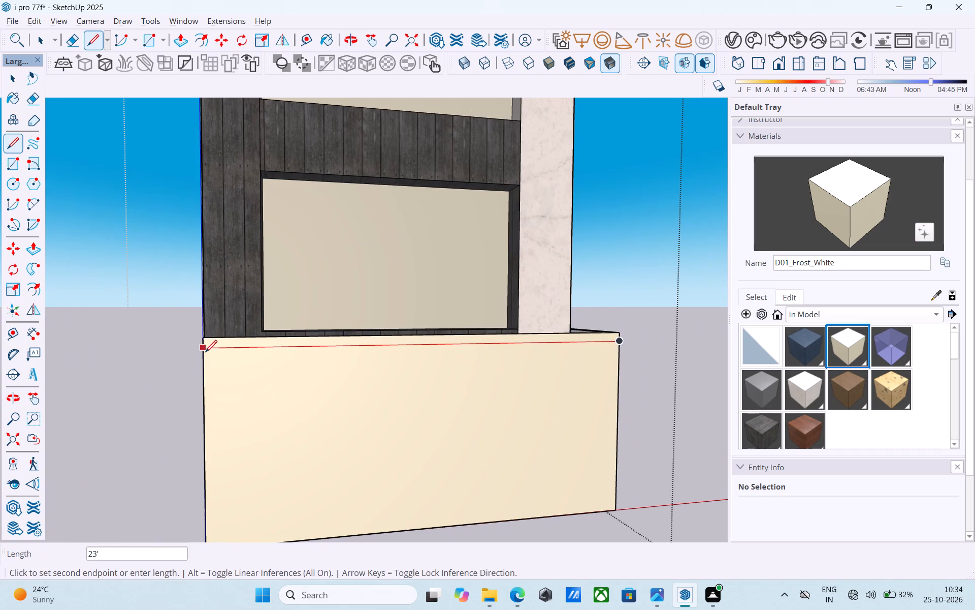
click(206, 352)
key(space)
Pull the narrow band along the top of the ground-floor side wall outward by 1'.
scroll(266, 345, down, 1)
middle_drag(247, 350, 3, 394)
scroll(2, 390, down, 6)
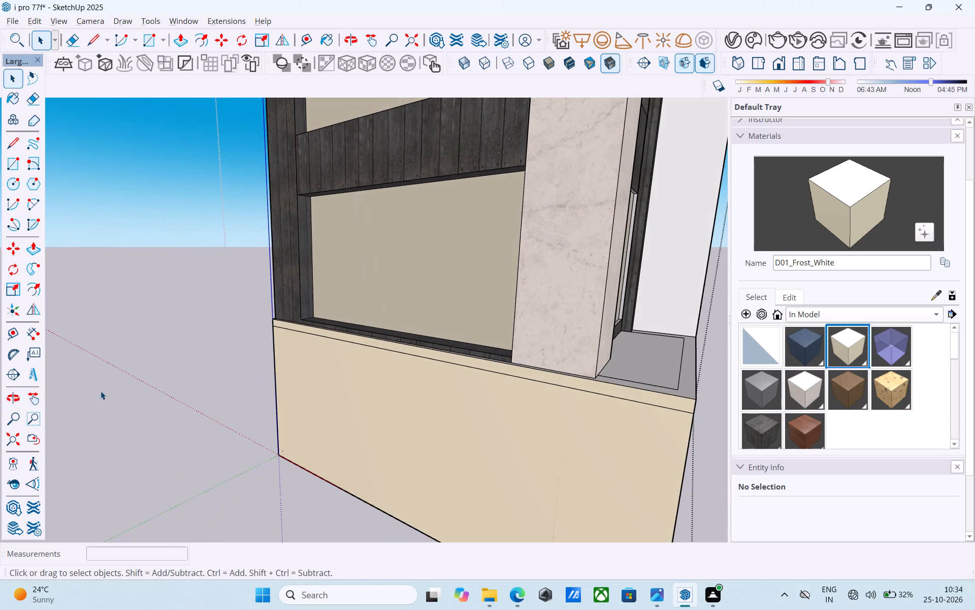
scroll(207, 337, down, 11)
middle_drag(232, 343, 232, 332)
scroll(350, 355, up, 16)
click(270, 342)
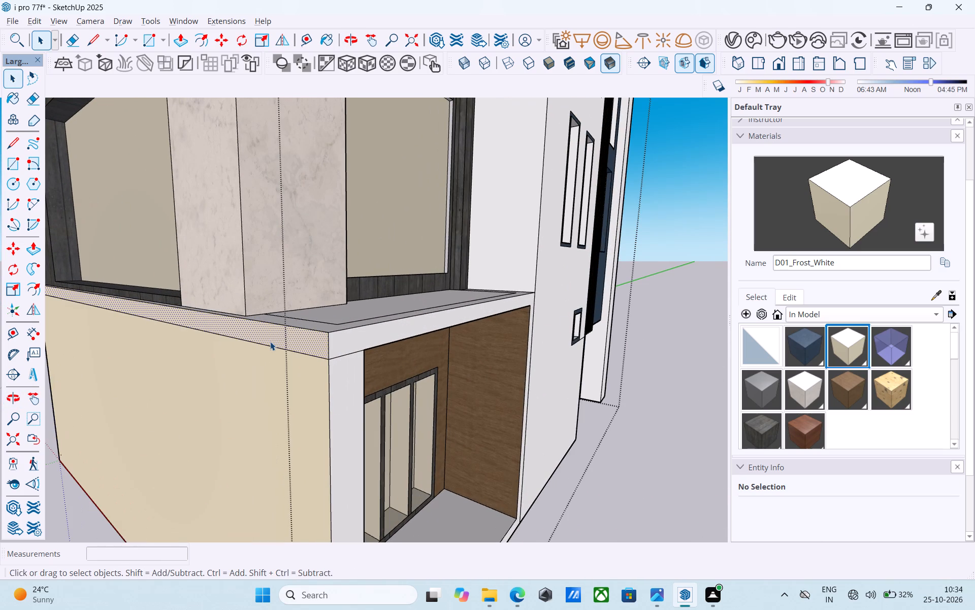
key(p)
drag(270, 342, 262, 342)
text(1')
key(Return)
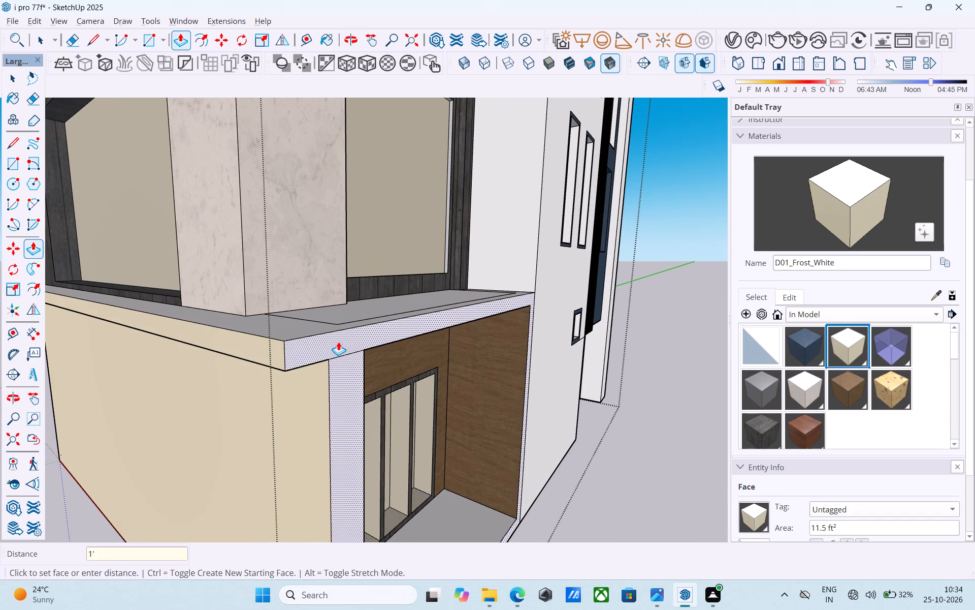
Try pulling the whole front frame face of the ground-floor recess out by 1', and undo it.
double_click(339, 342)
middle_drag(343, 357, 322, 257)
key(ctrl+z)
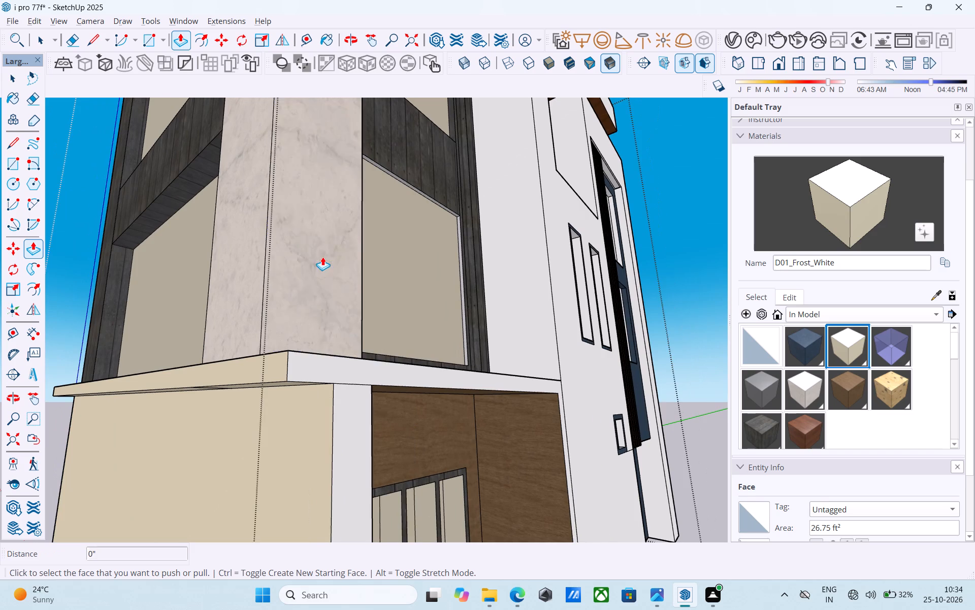
Draw a 12' line across the front frame, level with the top of the recess opening, separating the slab band.
scroll(329, 271, down, 5)
middle_drag(345, 322, 273, 406)
key(space)
scroll(273, 406, up, 5)
scroll(273, 406, down, 6)
scroll(267, 496, up, 6)
click(251, 484)
middle_drag(236, 456, 230, 429)
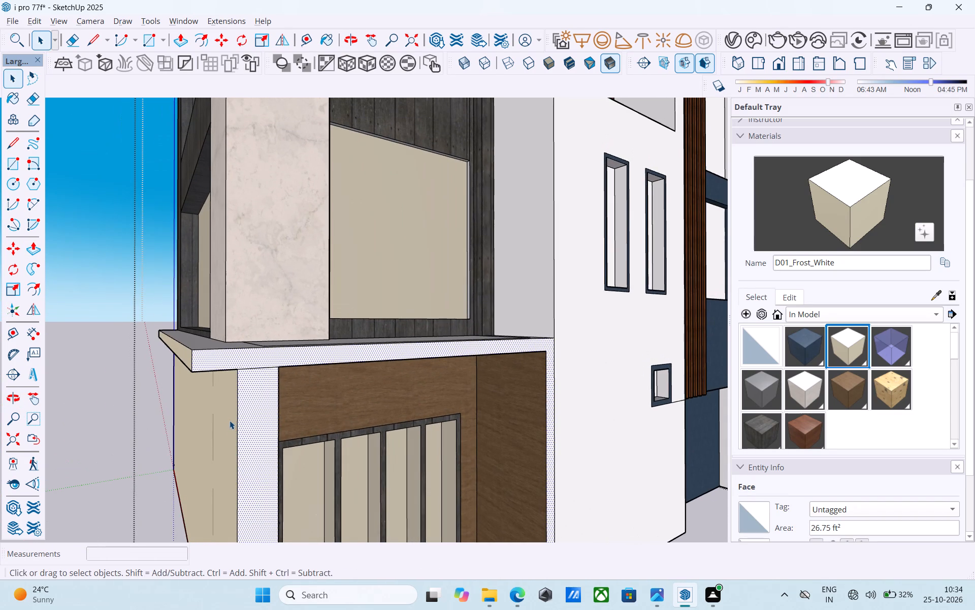
scroll(230, 420, down, 5)
scroll(275, 422, down, 3)
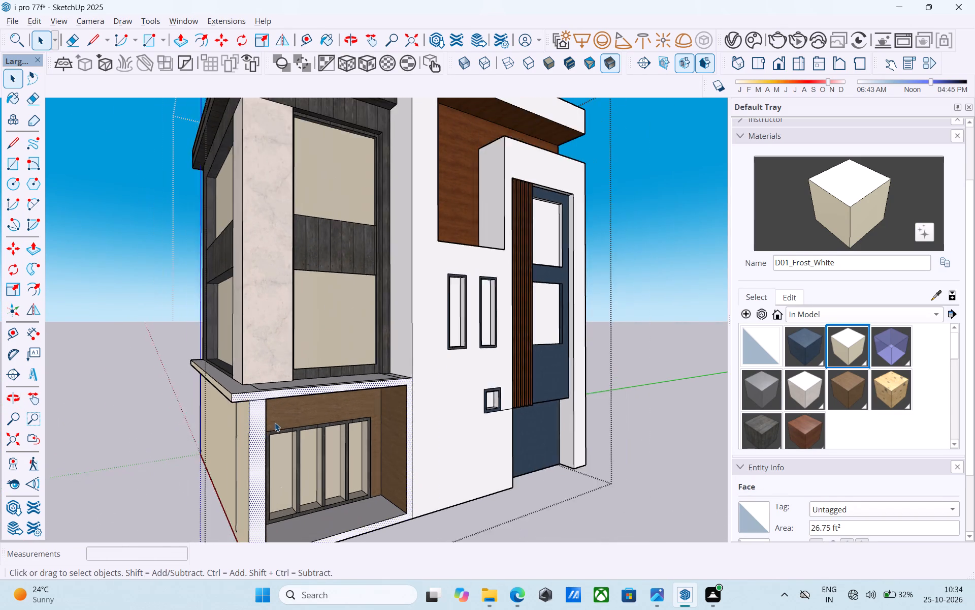
scroll(275, 422, down, 2)
middle_drag(271, 422, 379, 348)
middle_drag(375, 344, 237, 354)
key(l)
scroll(277, 333, up, 7)
click(223, 349)
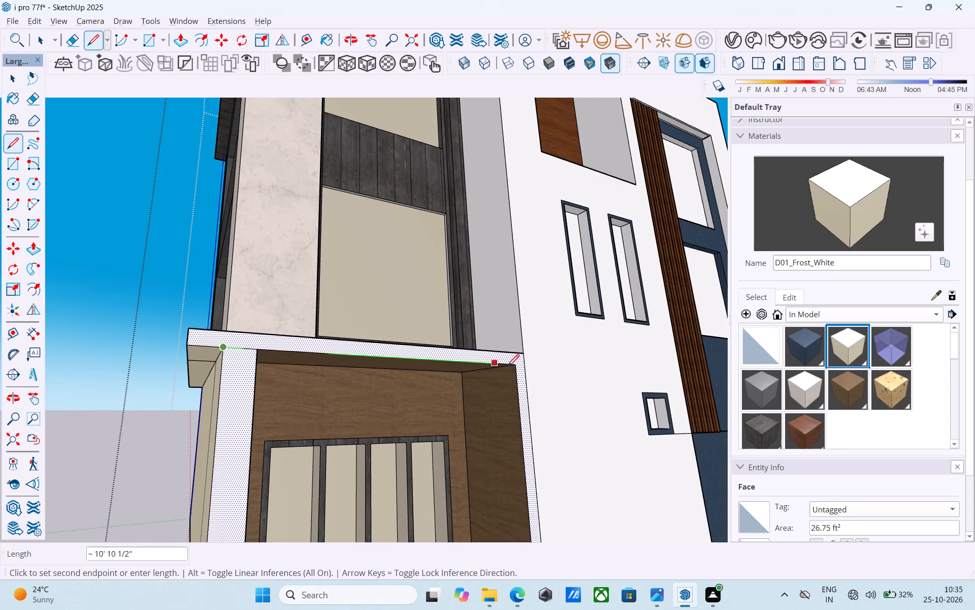
scroll(525, 363, up, 8)
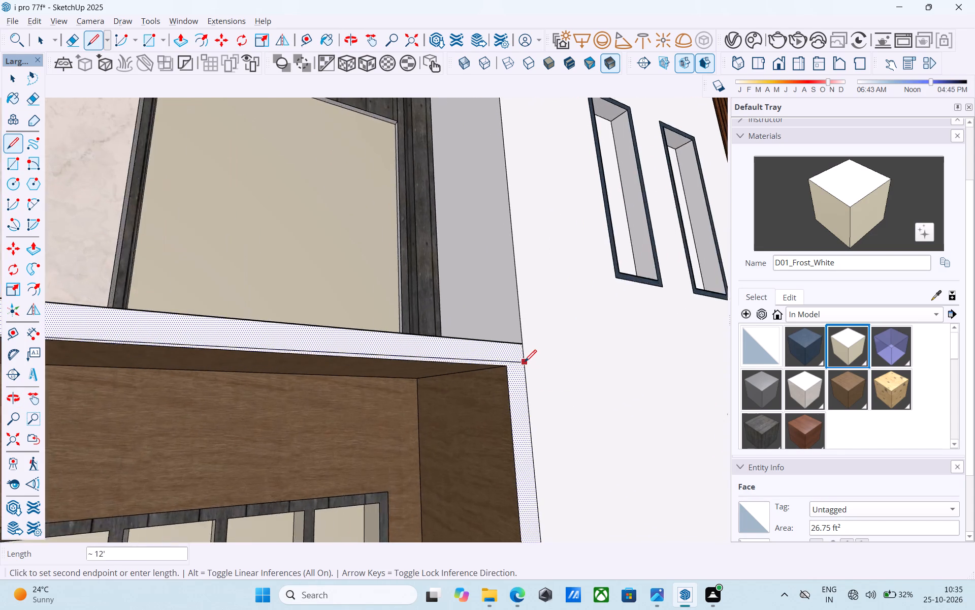
scroll(525, 363, up, 2)
middle_drag(524, 364, 413, 406)
key(Right)
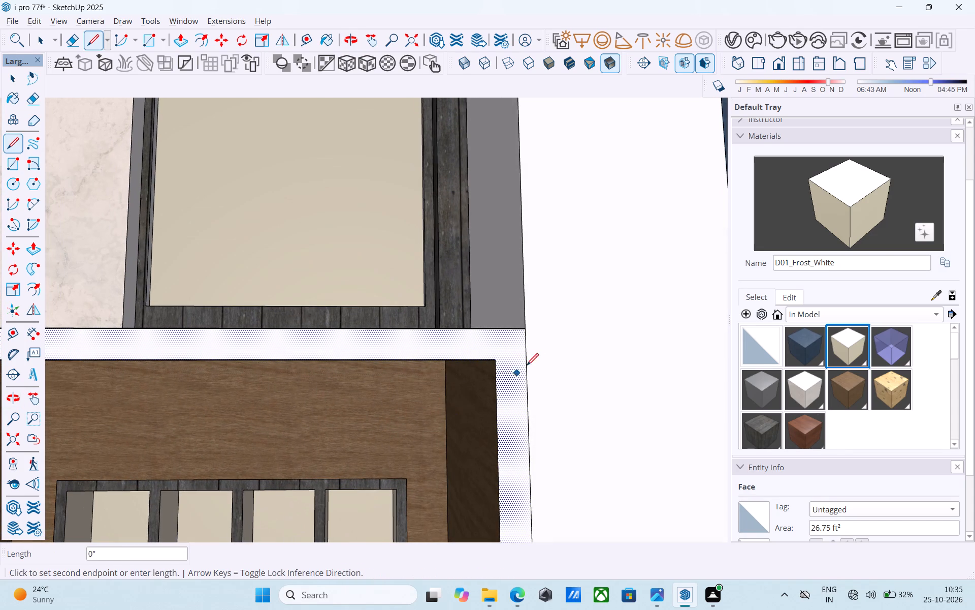
key(Left)
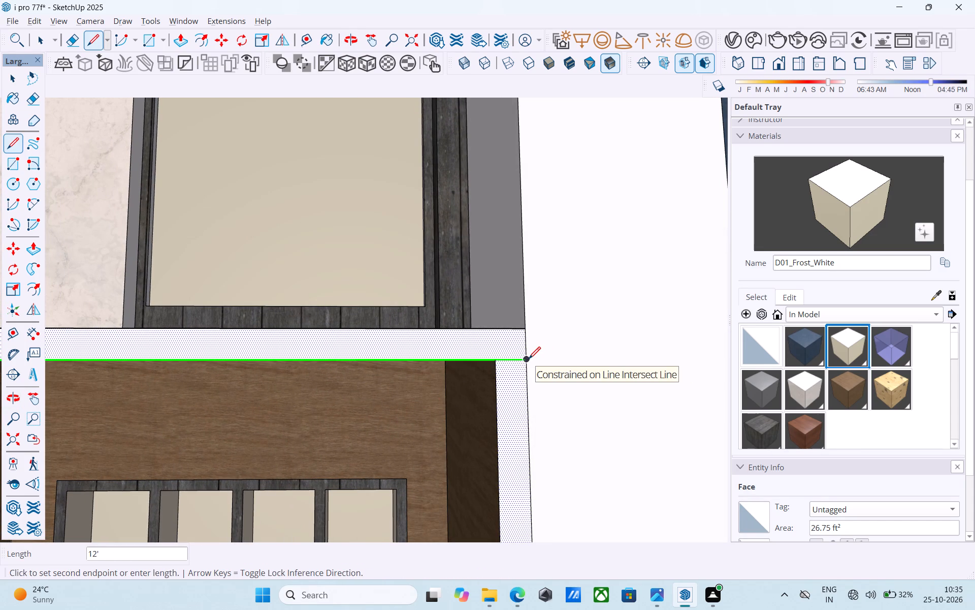
click(529, 360)
Delete the face filling the ground-floor recess opening.
key(space)
click(454, 406)
key(Delete)
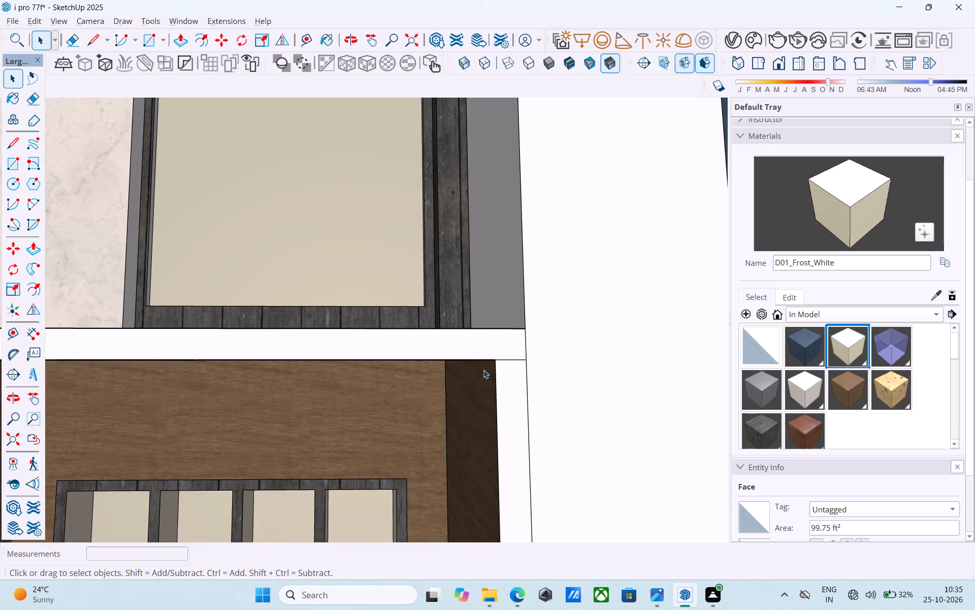
Pull the front slab band above the ground-floor recess outward by 1'.
scroll(483, 370, down, 5)
click(489, 359)
key(p)
click(489, 359)
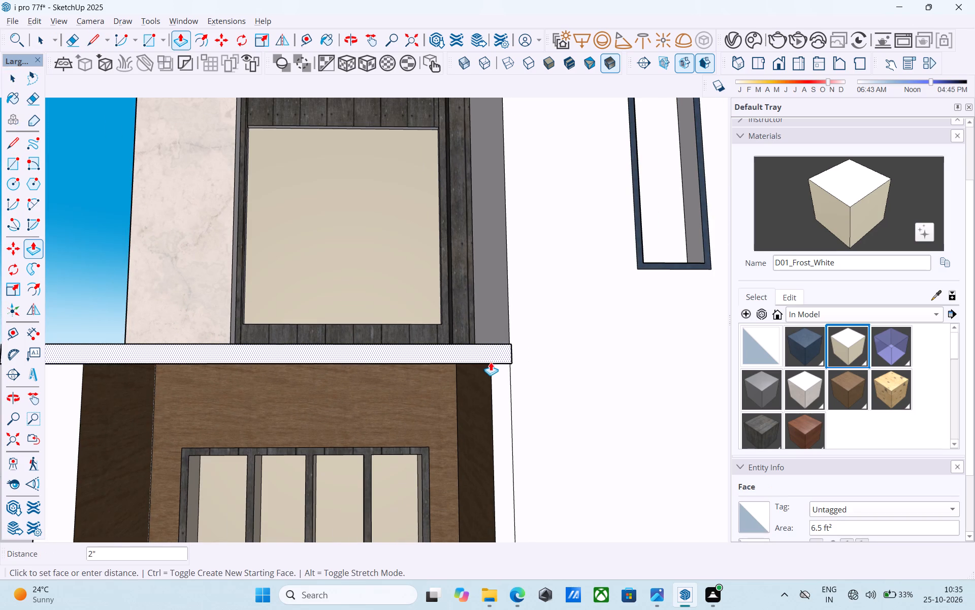
text(1')
key(Return)
Extend the end face of the projecting front slab by 1' along the main front wall.
middle_drag(494, 362, 306, 401)
scroll(280, 385, down, 5)
scroll(444, 378, up, 8)
click(367, 362)
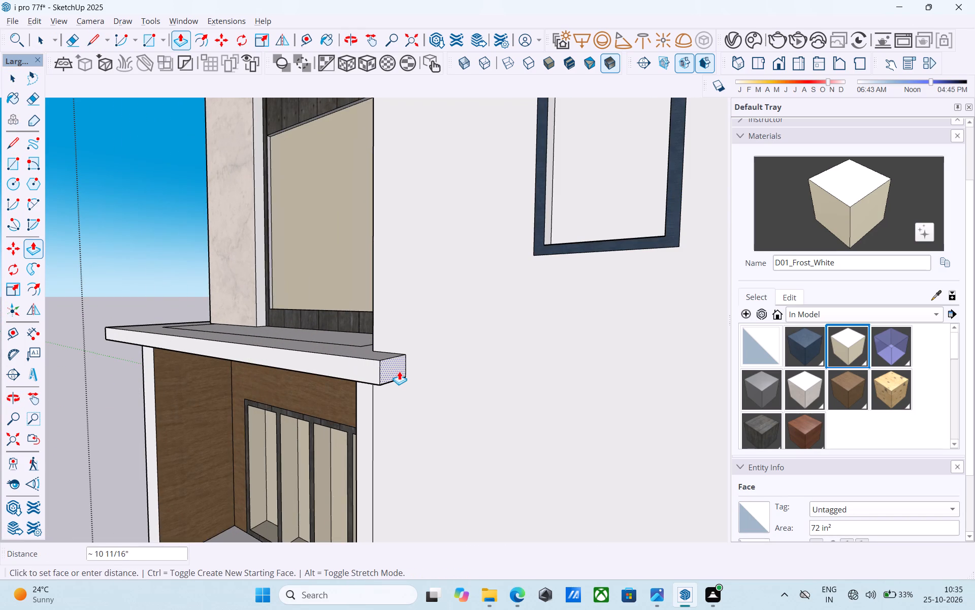
key(1)
key(apostrophe)
key(Return)
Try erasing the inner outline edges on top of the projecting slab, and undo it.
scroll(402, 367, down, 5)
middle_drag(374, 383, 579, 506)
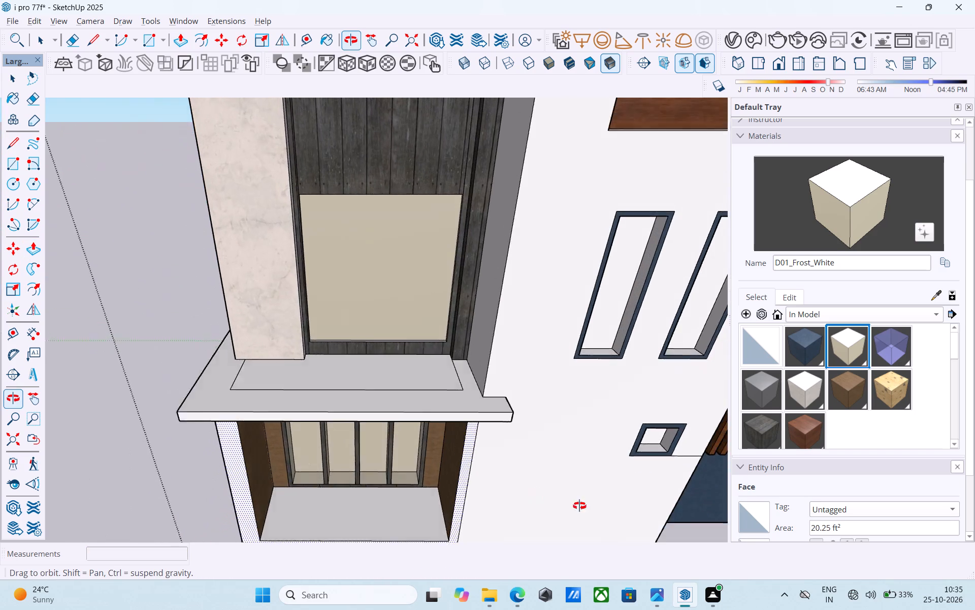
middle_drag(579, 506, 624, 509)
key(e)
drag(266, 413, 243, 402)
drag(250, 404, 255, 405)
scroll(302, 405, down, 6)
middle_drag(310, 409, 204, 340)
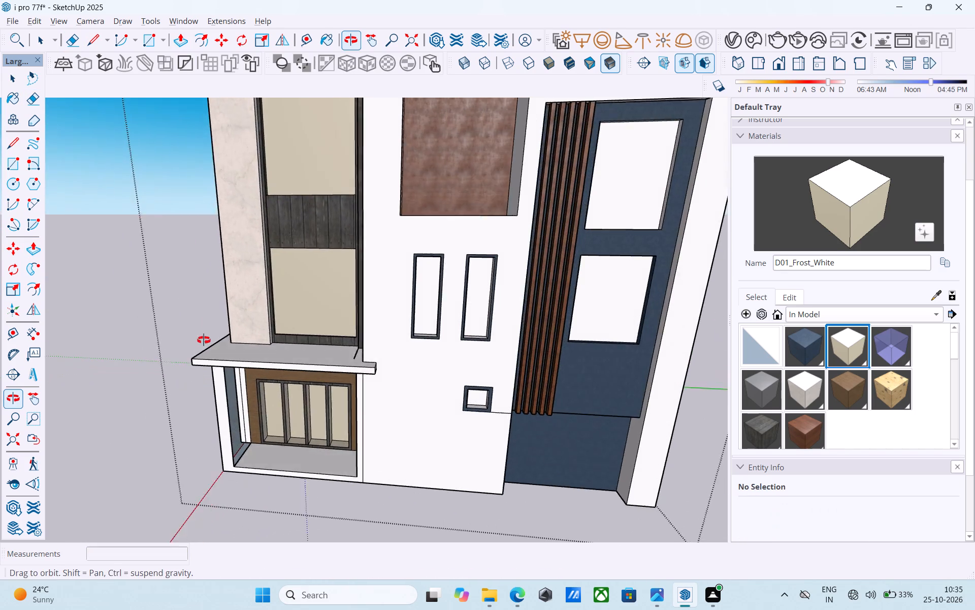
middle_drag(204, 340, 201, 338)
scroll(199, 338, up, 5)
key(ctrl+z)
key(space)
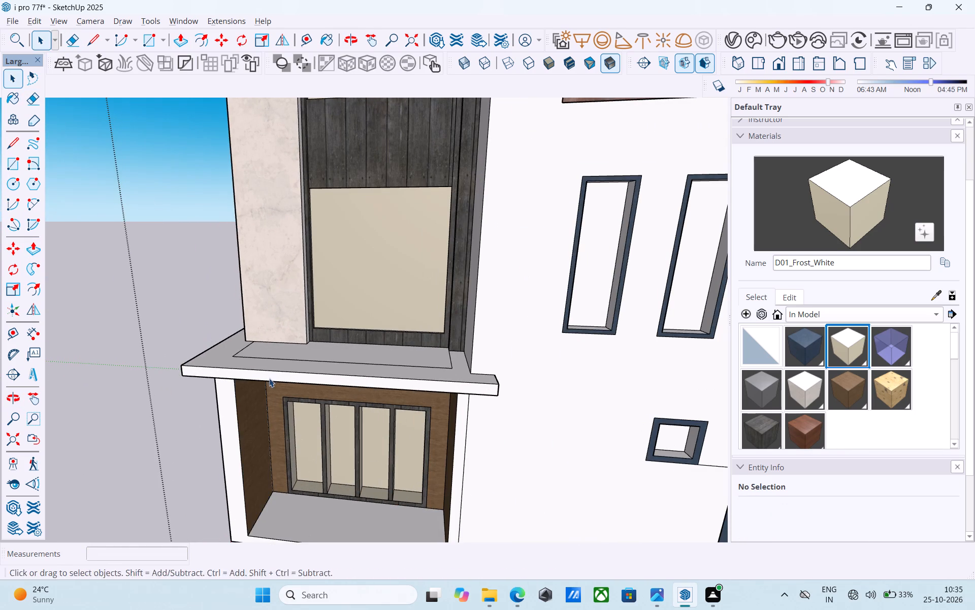
Paint the projecting slab's top, edge and side underside faces with D01_Frost_White.
middle_drag(275, 380, 501, 340)
scroll(508, 340, down, 5)
middle_drag(386, 402, 460, 356)
click(846, 338)
middle_drag(439, 361, 339, 492)
scroll(331, 462, up, 4)
click(320, 436)
click(317, 414)
click(270, 423)
middle_drag(427, 374, 382, 269)
scroll(293, 313, up, 3)
click(222, 275)
Erase the leftover seam edges on the slab's underside, along the side wall and at the front corner.
middle_drag(304, 265, 349, 222)
scroll(295, 214, up, 4)
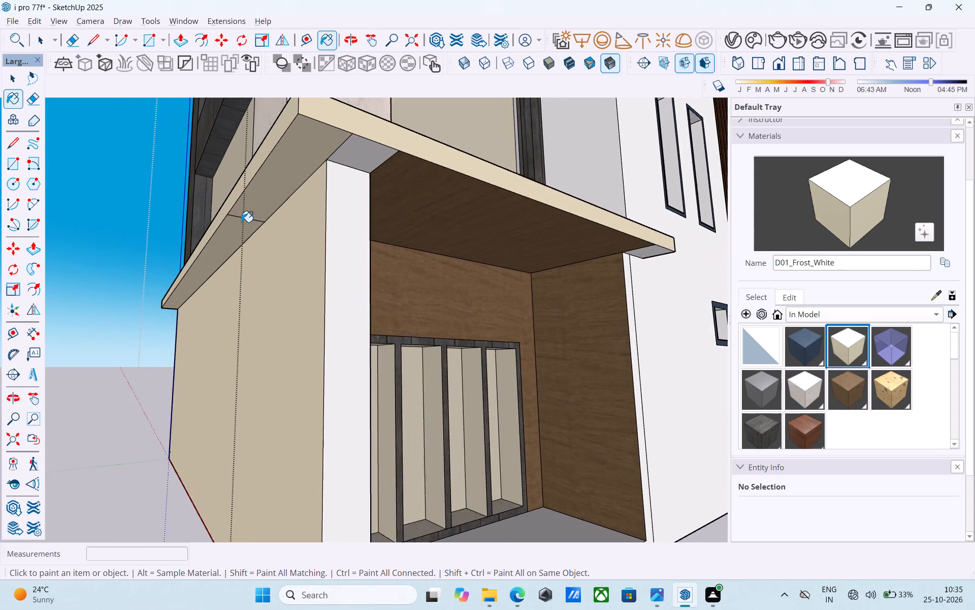
scroll(241, 222, up, 4)
key(e)
click(242, 219)
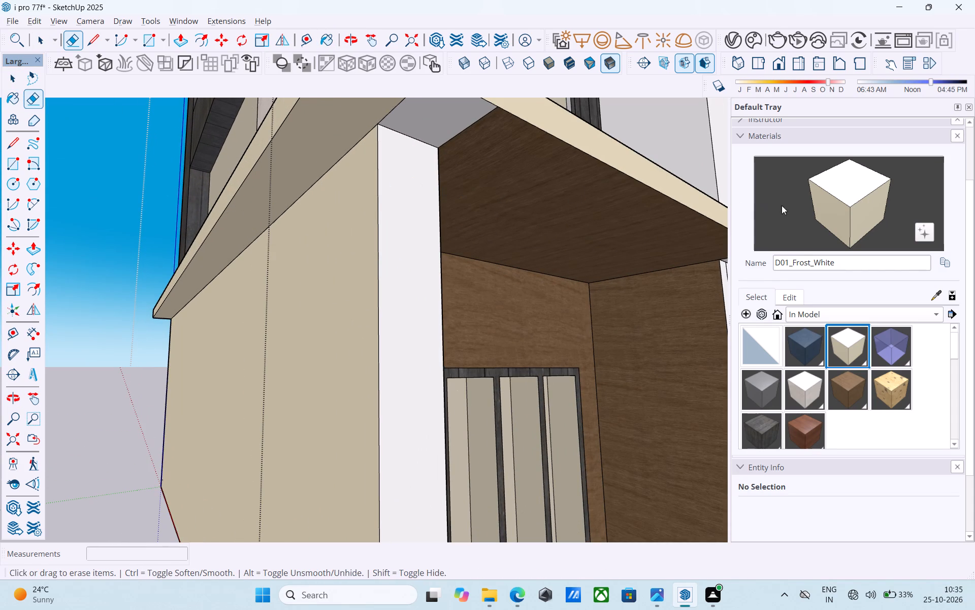
key(space)
scroll(568, 214, down, 5)
middle_drag(490, 236, 457, 226)
middle_drag(482, 238, 467, 228)
scroll(462, 202, up, 4)
key(e)
drag(475, 146, 470, 146)
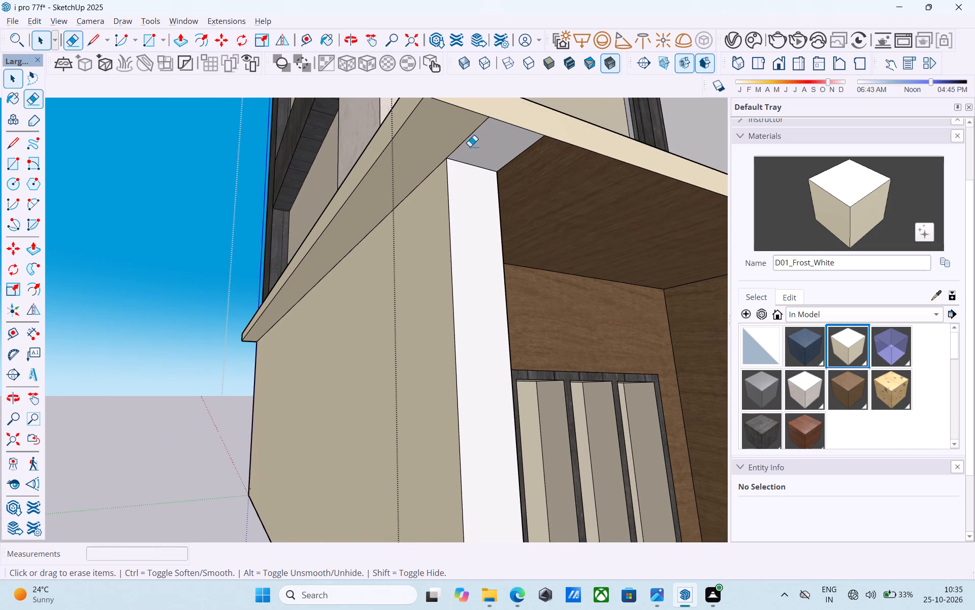
drag(470, 146, 458, 140)
key(space)
Paint the front frame of the ground-floor recess with D01_Frost_White.
scroll(407, 173, down, 14)
middle_drag(327, 242, 307, 331)
click(829, 200)
scroll(369, 390, up, 4)
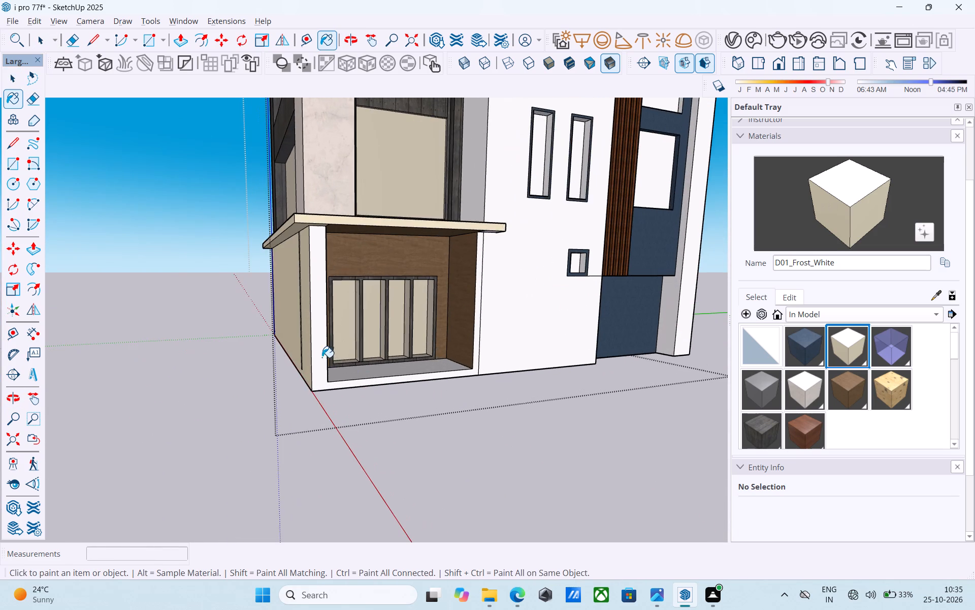
click(322, 357)
Paint the main front wall and its adjoining side return faces with D01_Frost_White.
scroll(227, 388, down, 5)
middle_drag(321, 384, 283, 394)
scroll(220, 407, down, 5)
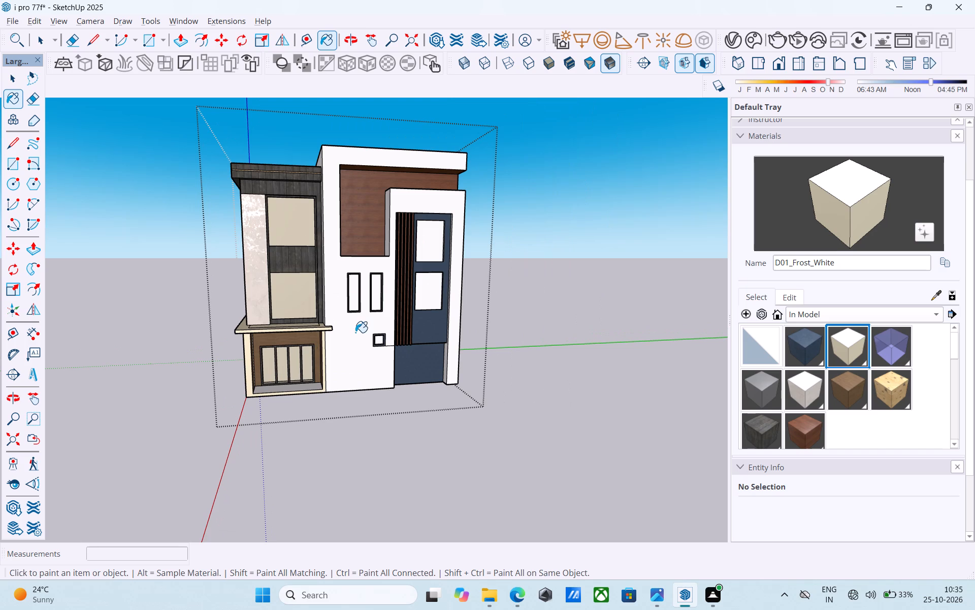
click(355, 332)
middle_drag(327, 367, 515, 430)
scroll(422, 330, up, 1)
click(364, 269)
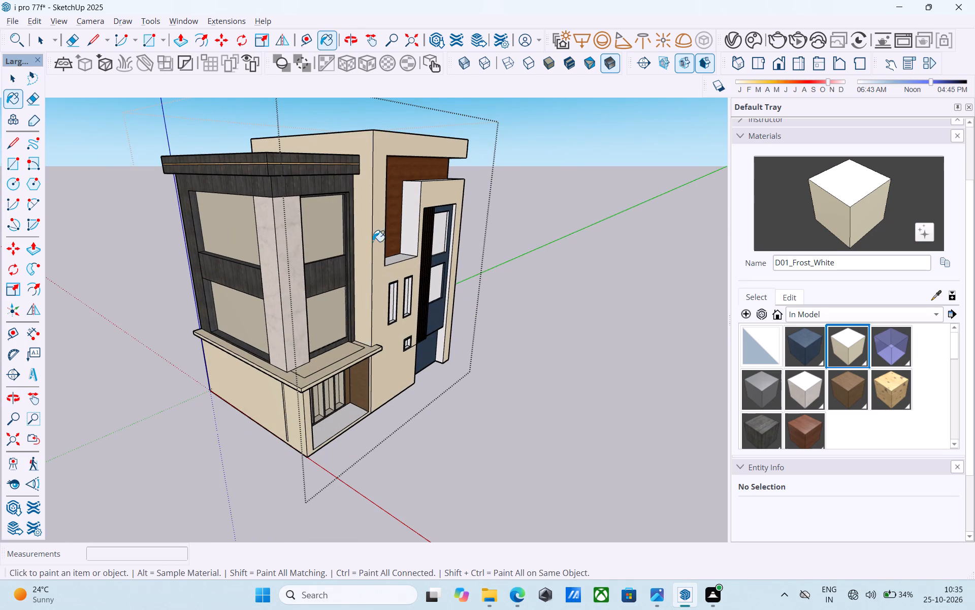
click(404, 226)
Paint the backing faces of the upper and lower windows in the dark blue panel with D01_Frost_White.
middle_drag(403, 236, 182, 237)
middle_drag(330, 282, 247, 280)
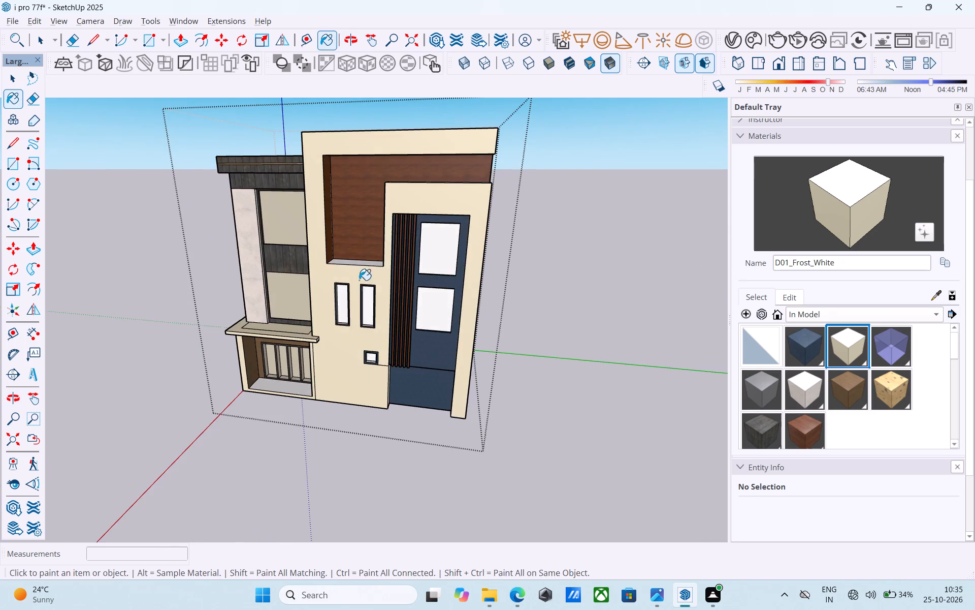
scroll(339, 290, down, 3)
middle_drag(235, 301, 61, 322)
scroll(312, 280, up, 8)
middle_drag(407, 266, 368, 307)
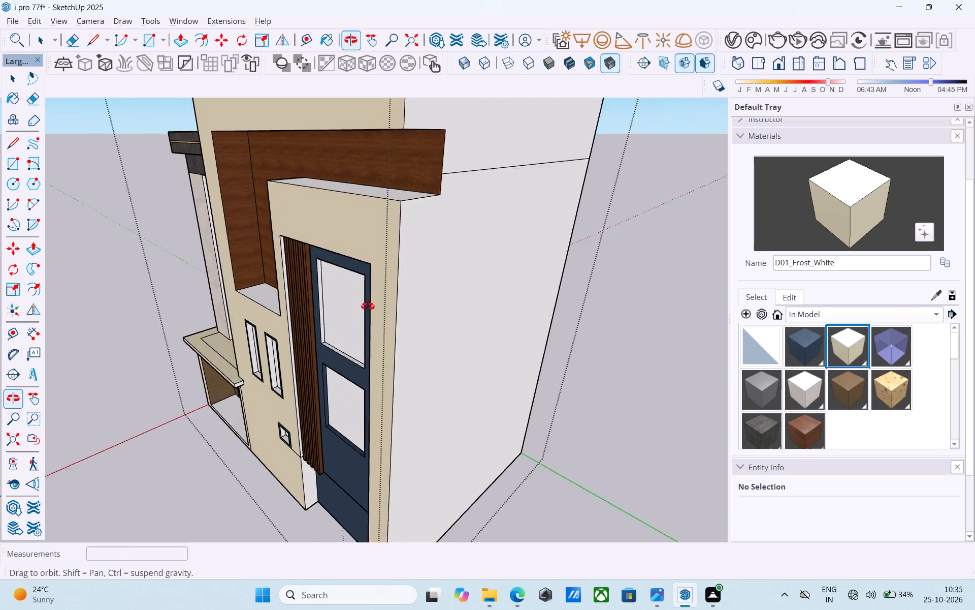
middle_drag(368, 307, 351, 263)
scroll(327, 239, up, 3)
key(space)
click(319, 249)
scroll(318, 249, up, 1)
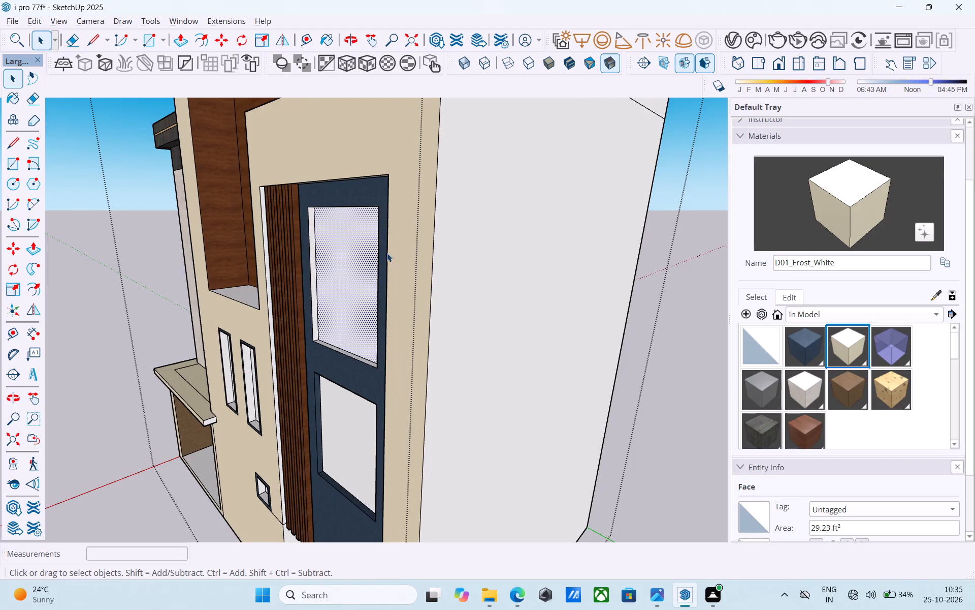
click(828, 195)
click(360, 295)
scroll(343, 255, down, 5)
scroll(336, 356, up, 5)
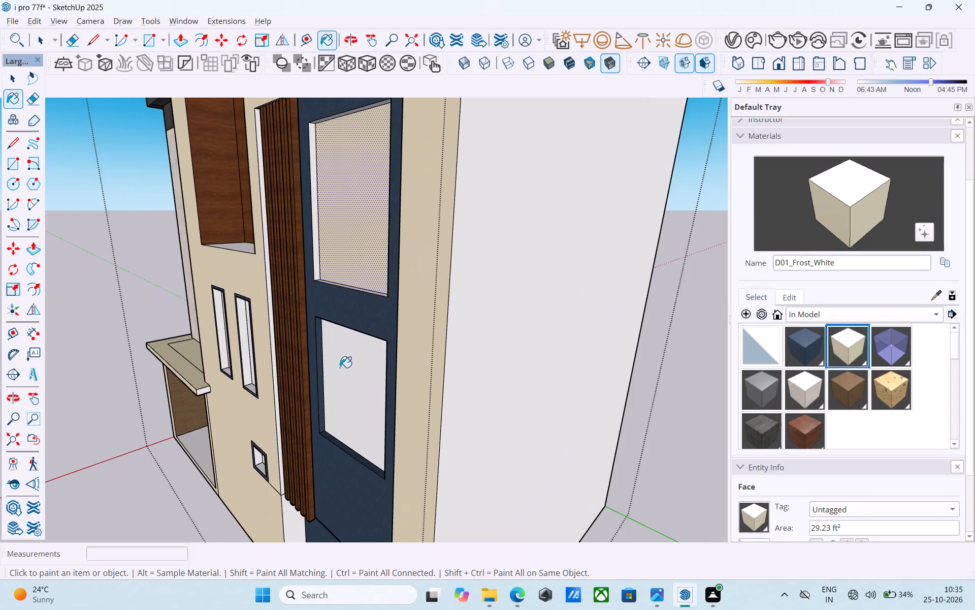
click(340, 368)
key(space)
Draw a rectangle over the lower window opening of the dark blue panel, between its outer corners.
scroll(340, 368, up, 5)
middle_drag(340, 368, 353, 347)
scroll(340, 368, up, 1)
key(r)
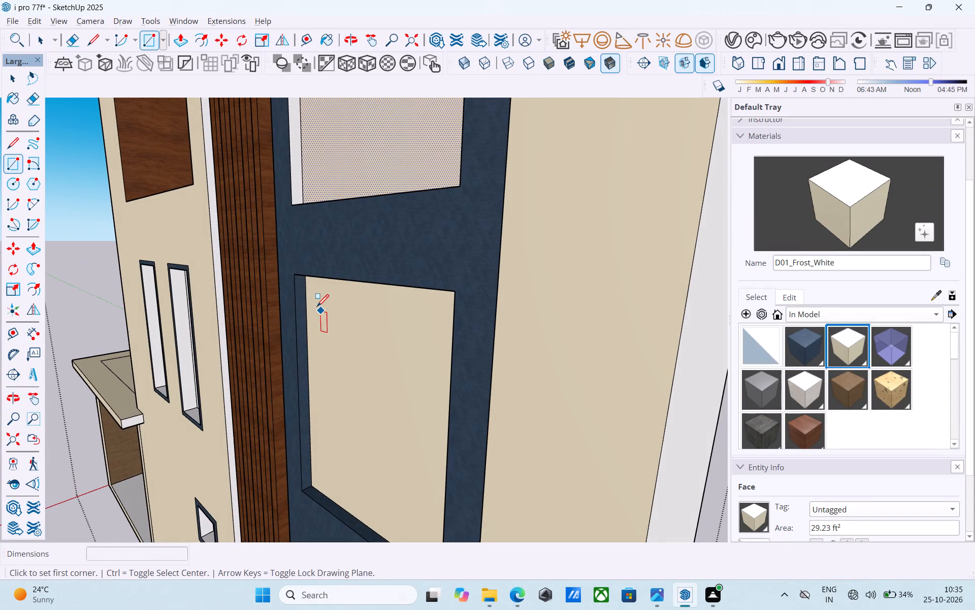
click(298, 281)
scroll(299, 279, down, 8)
middle_drag(338, 345, 584, 443)
scroll(594, 466, up, 8)
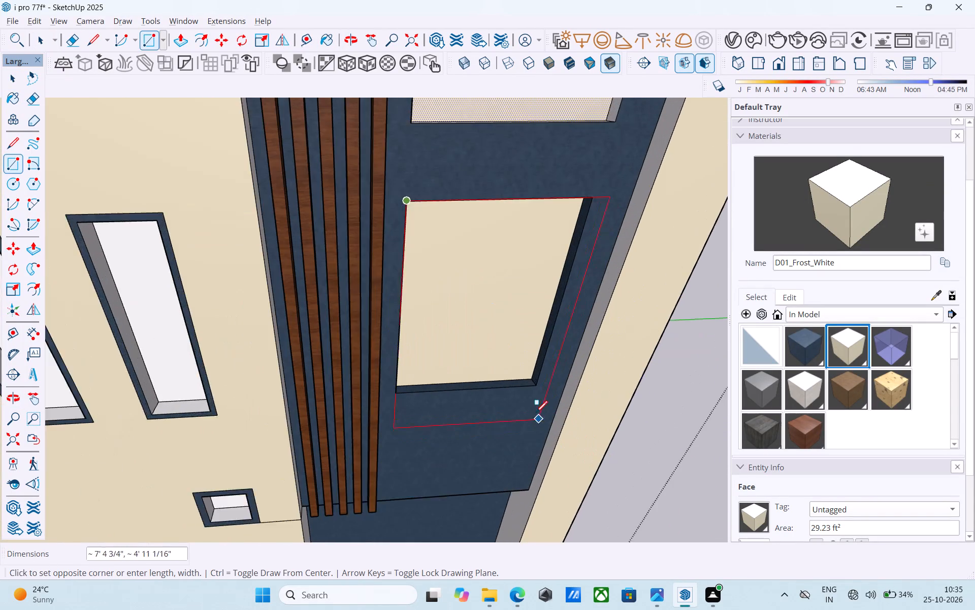
scroll(536, 414, up, 2)
click(537, 380)
Draw a rectangle over the upper window opening of the dark blue panel, between its outer corners.
scroll(489, 362, down, 9)
shift+middle_drag(448, 355, 279, 401)
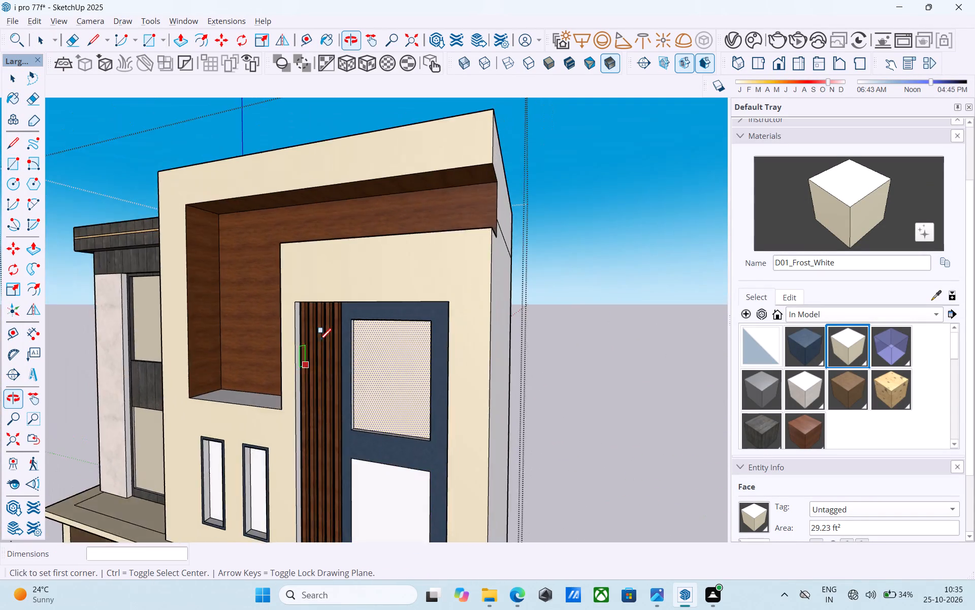
scroll(330, 329, up, 13)
click(367, 311)
scroll(367, 306, down, 10)
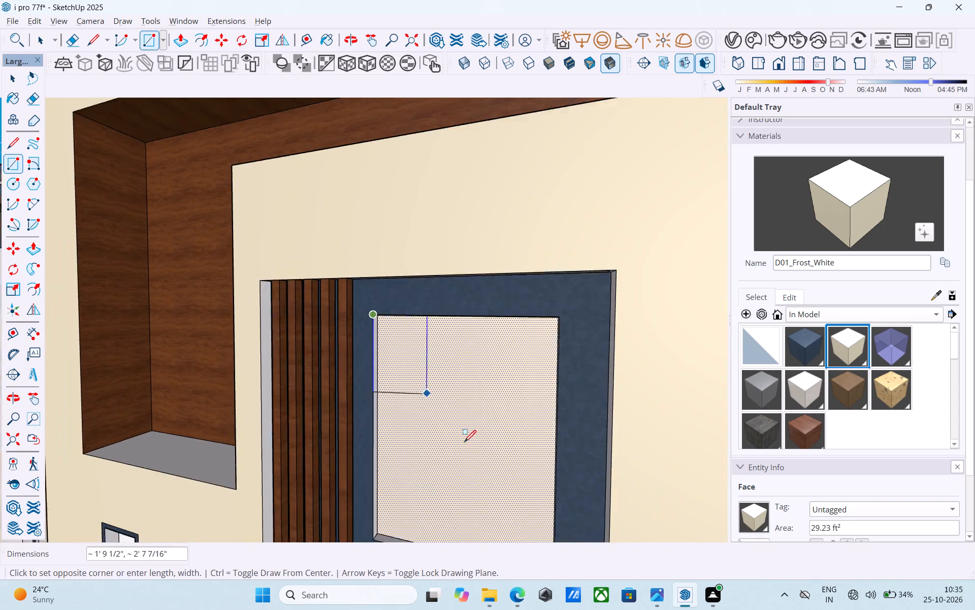
shift+middle_drag(468, 449, 689, 414)
scroll(279, 416, up, 8)
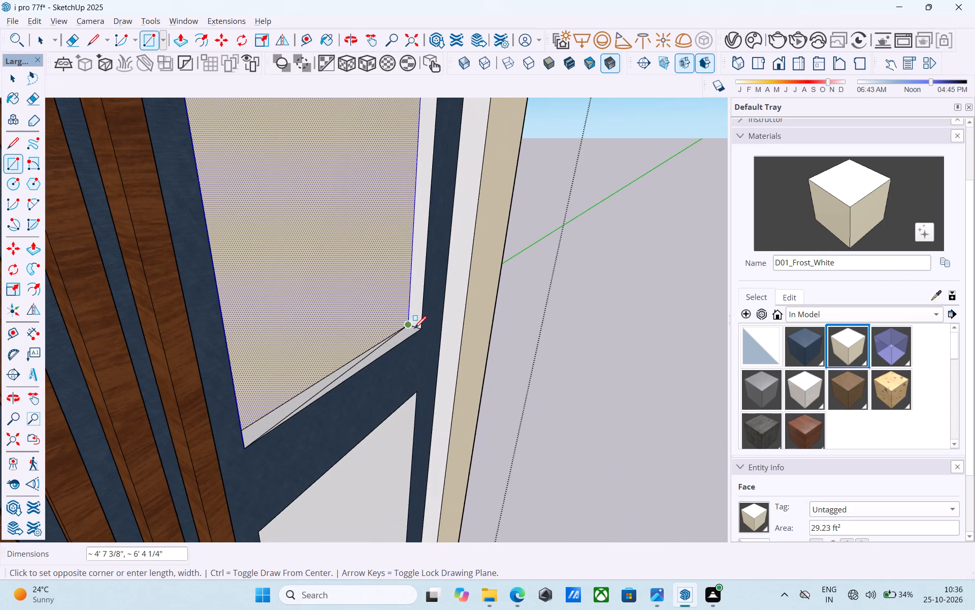
click(417, 330)
Paint the new panes of the upper and lower dark blue panel windows with Glass_Basic_01.
click(908, 333)
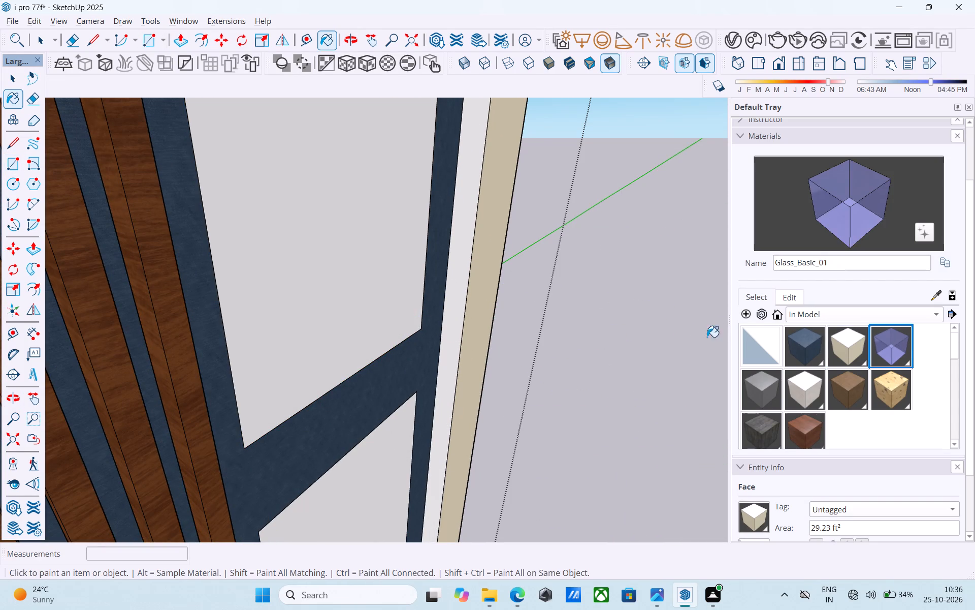
click(380, 340)
scroll(352, 283, down, 6)
shift+middle_drag(355, 358, 359, 197)
shift+scroll(359, 197, up, 1)
click(353, 274)
scroll(378, 253, down, 8)
scroll(393, 243, up, 1)
scroll(393, 243, down, 2)
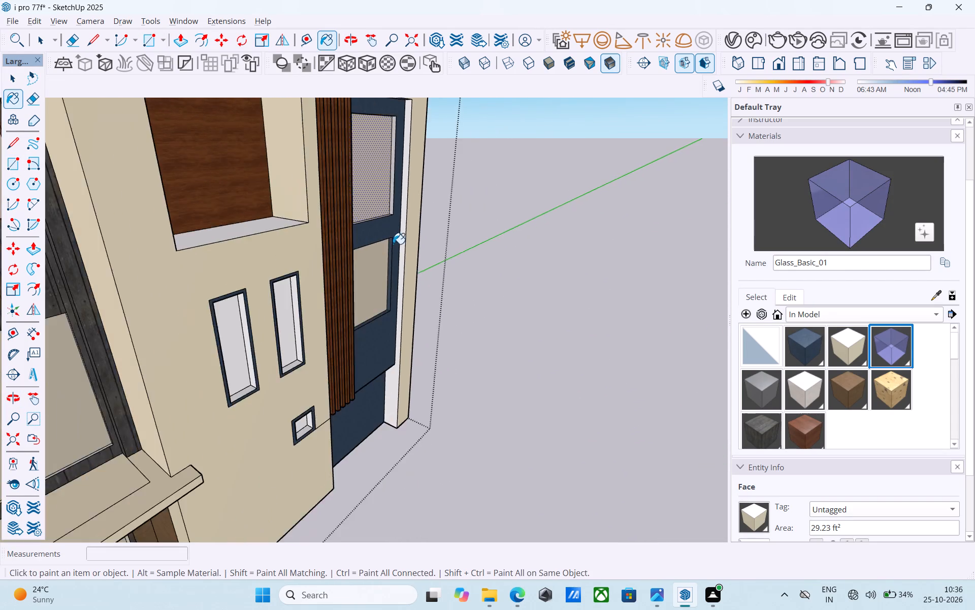
Paint the wood recess's bottom ledge and the top of the projecting frame with D01_Frost_White.
shift+middle_drag(399, 252, 438, 329)
click(841, 347)
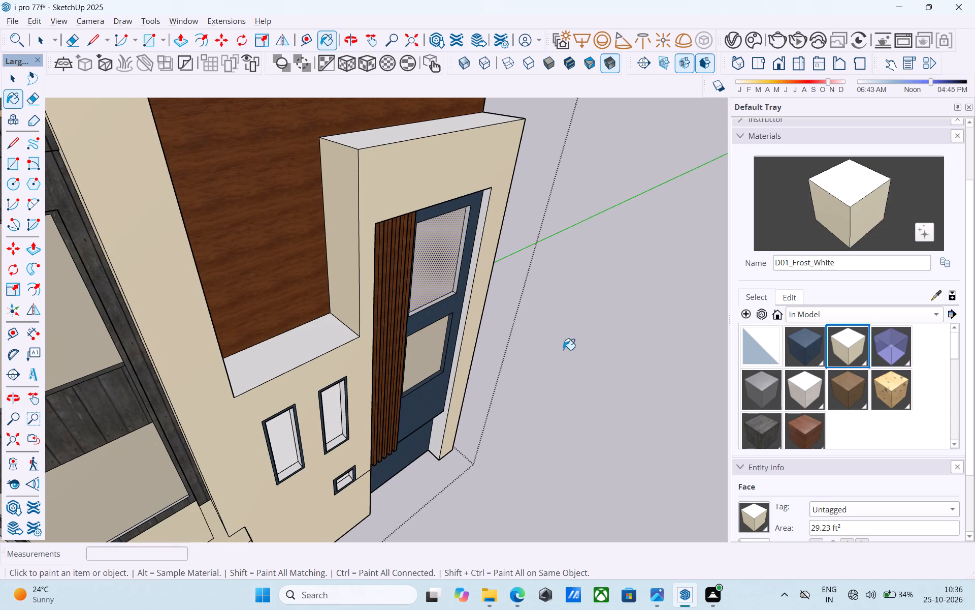
click(267, 367)
scroll(272, 360, down, 4)
shift+middle_drag(275, 369, 259, 430)
click(316, 266)
scroll(330, 279, down, 3)
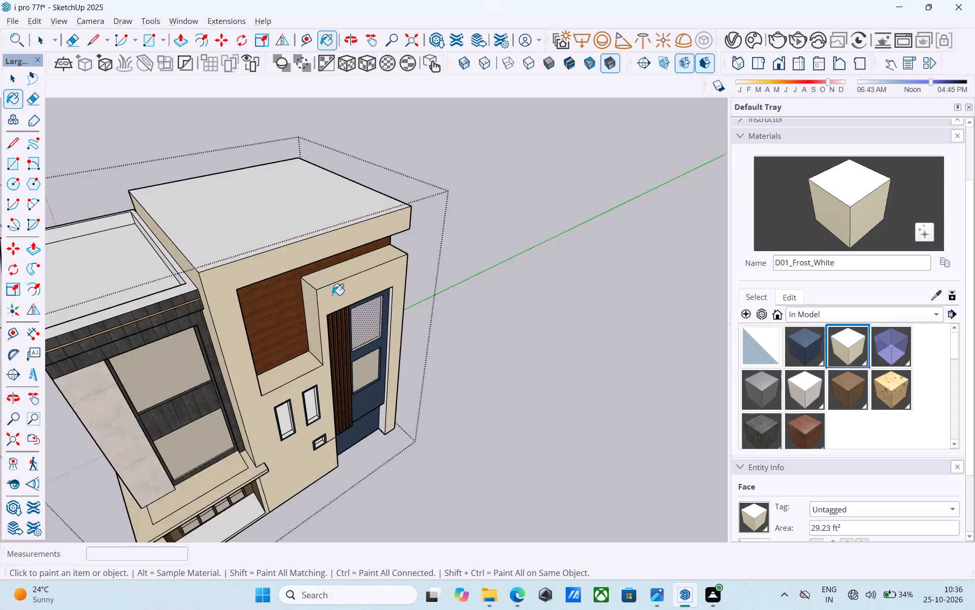
Paint the backing faces of the two tall narrow windows in the main front wall with D01_Frost_White.
scroll(332, 295, down, 2)
middle_drag(313, 367, 314, 351)
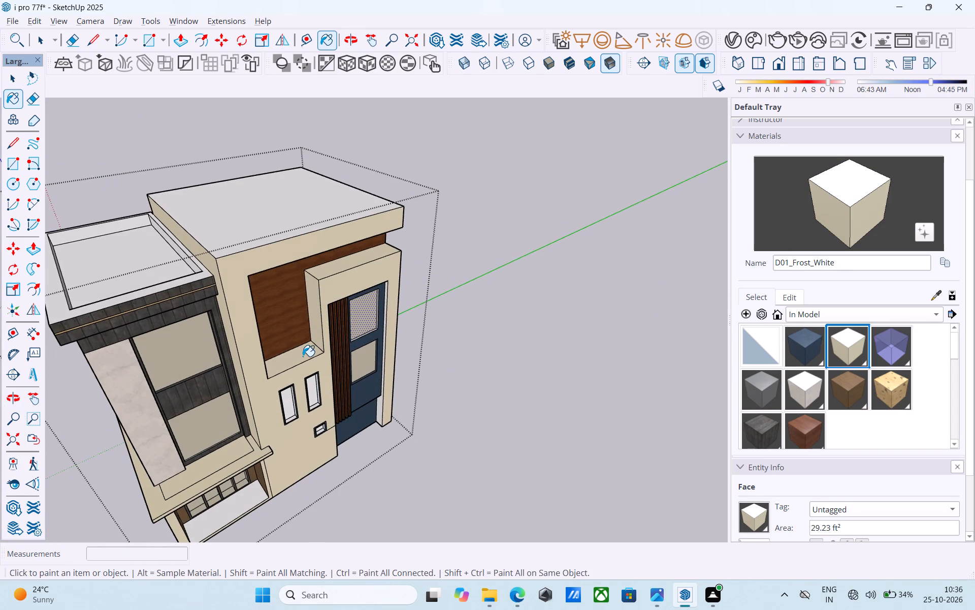
middle_drag(303, 356, 286, 312)
scroll(269, 306, down, 5)
middle_drag(260, 317, 167, 259)
middle_drag(189, 295, 210, 283)
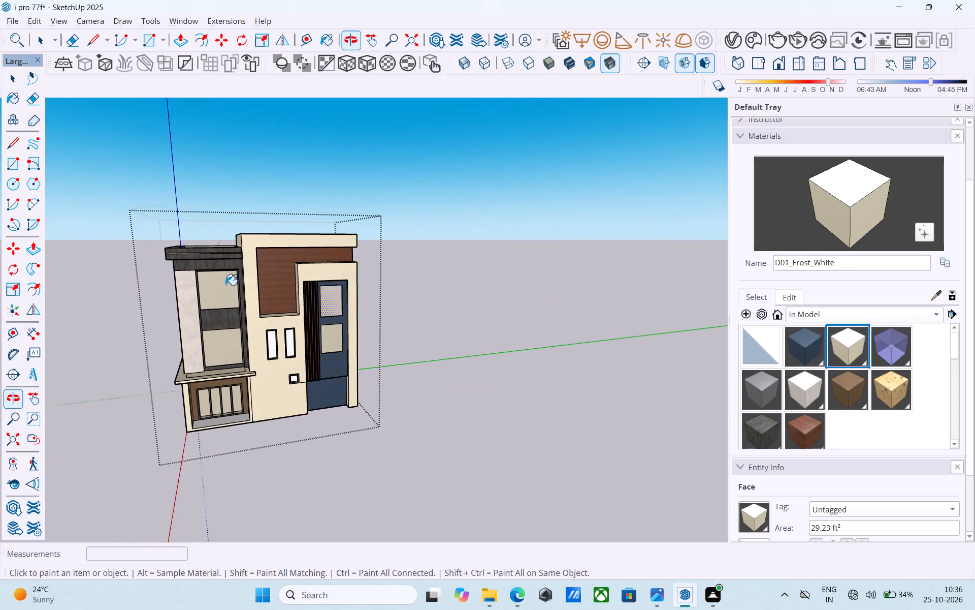
middle_drag(267, 277, 367, 252)
scroll(378, 250, down, 3)
scroll(314, 334, up, 16)
click(292, 317)
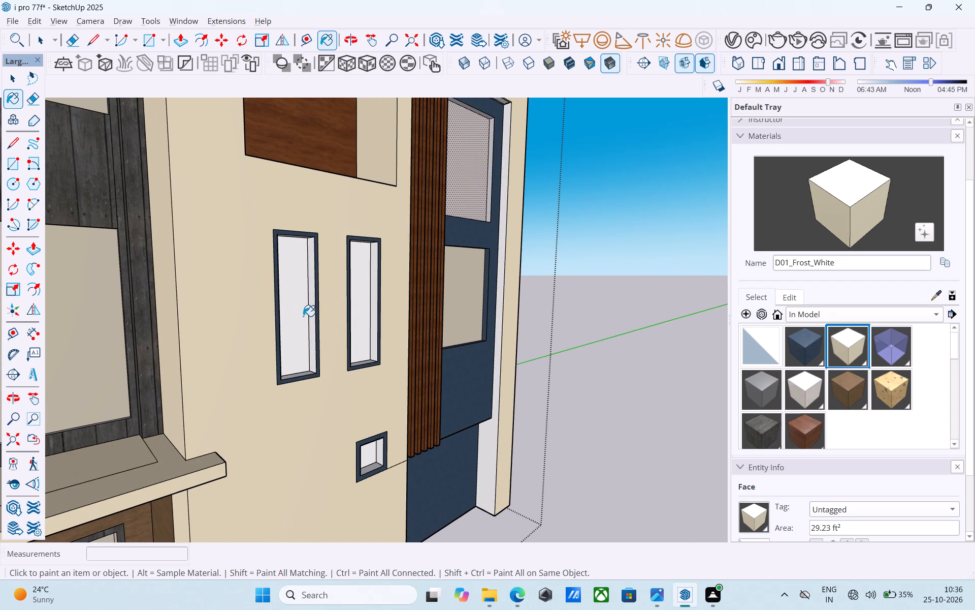
click(366, 291)
Draw a 1' 8" by 5' 8" rectangle over each of the two narrow window openings, between their inner frame corners.
scroll(356, 293, down, 1)
middle_drag(353, 294, 161, 290)
key(r)
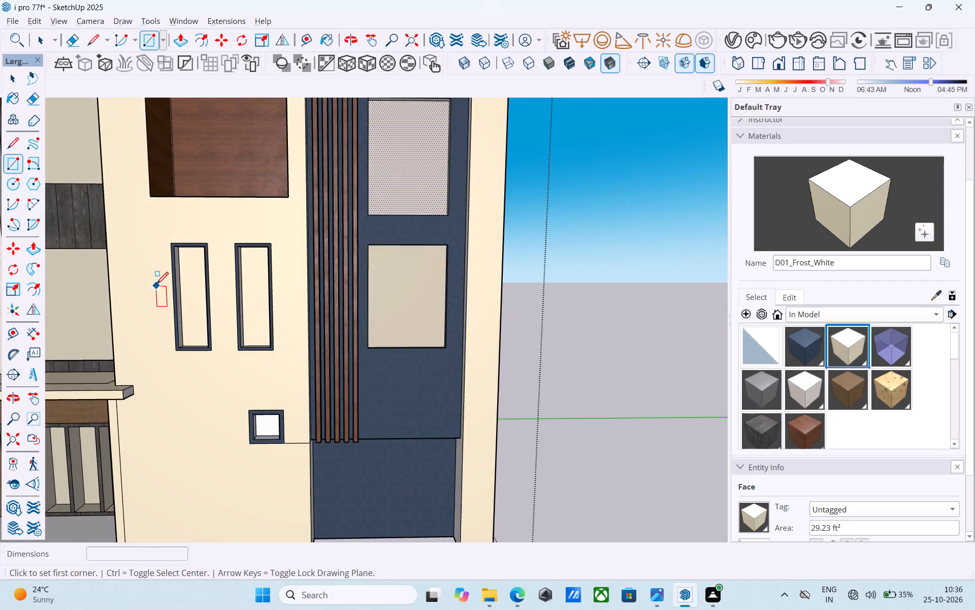
scroll(161, 265, up, 7)
click(182, 233)
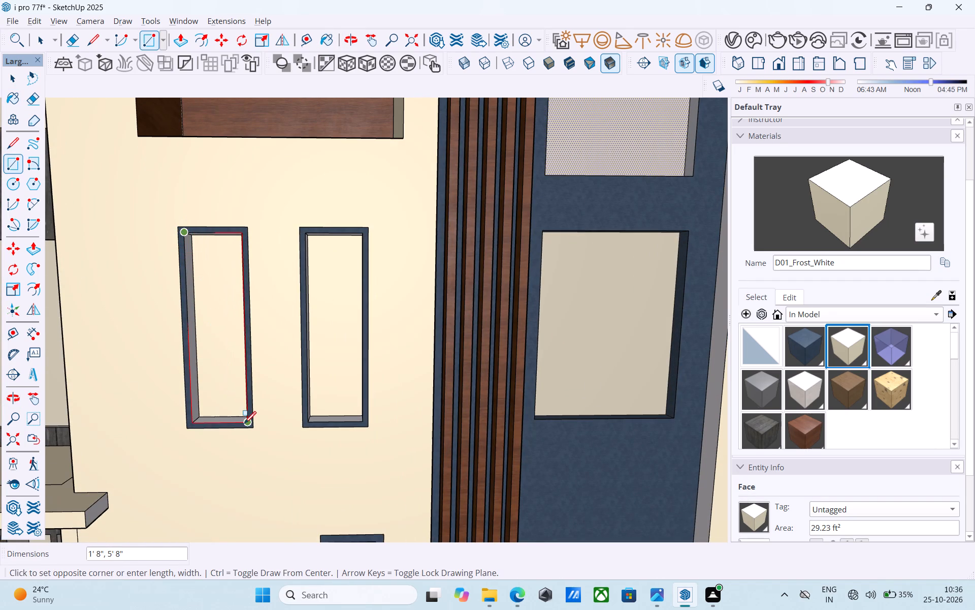
click(244, 424)
click(308, 235)
click(363, 419)
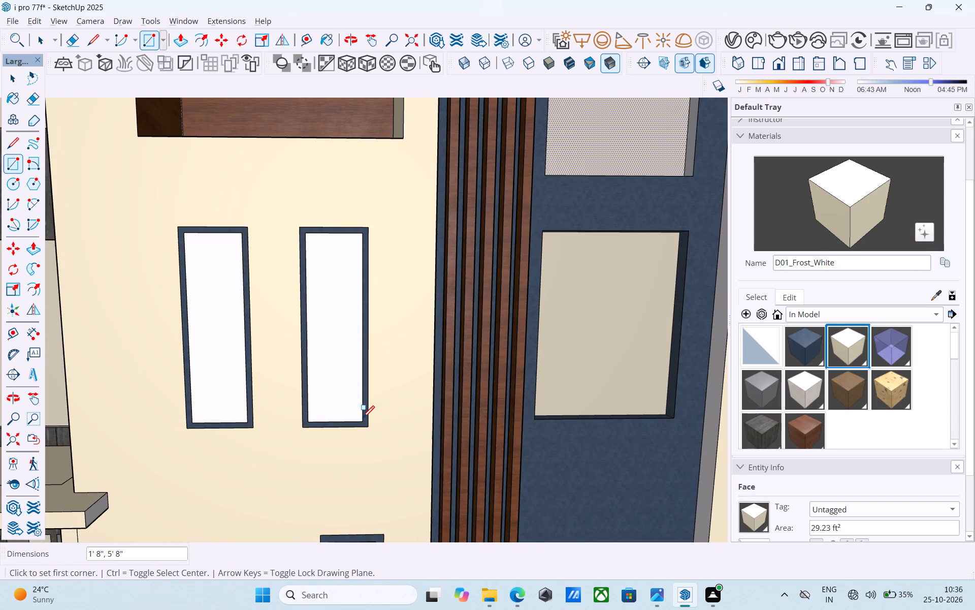
Paint the new panes of both narrow windows with Glass_Basic_01.
click(887, 343)
click(202, 308)
click(344, 300)
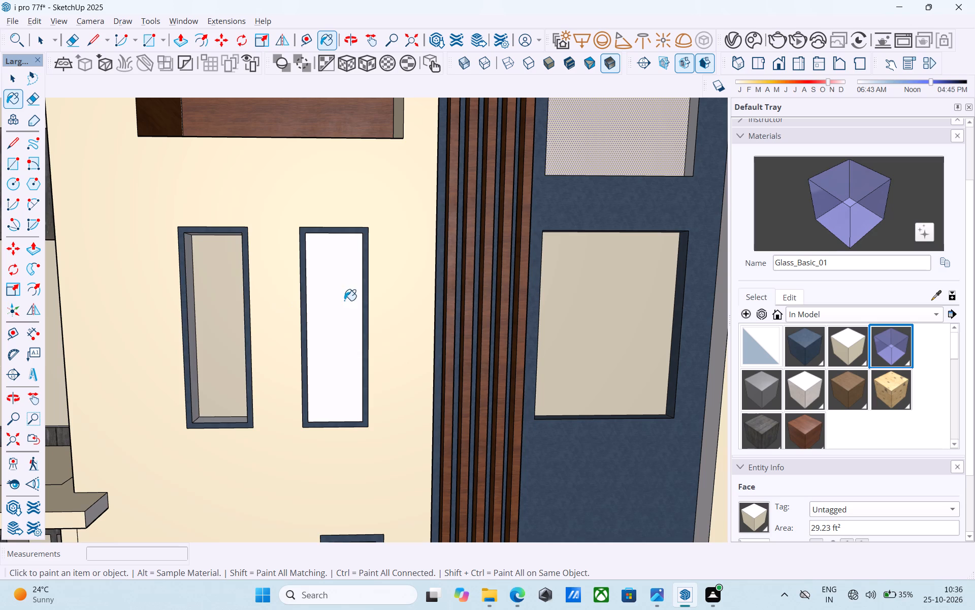
Change the colour of the Glass_Basic_01 material to a saturated yellow on the colour wheel.
click(795, 299)
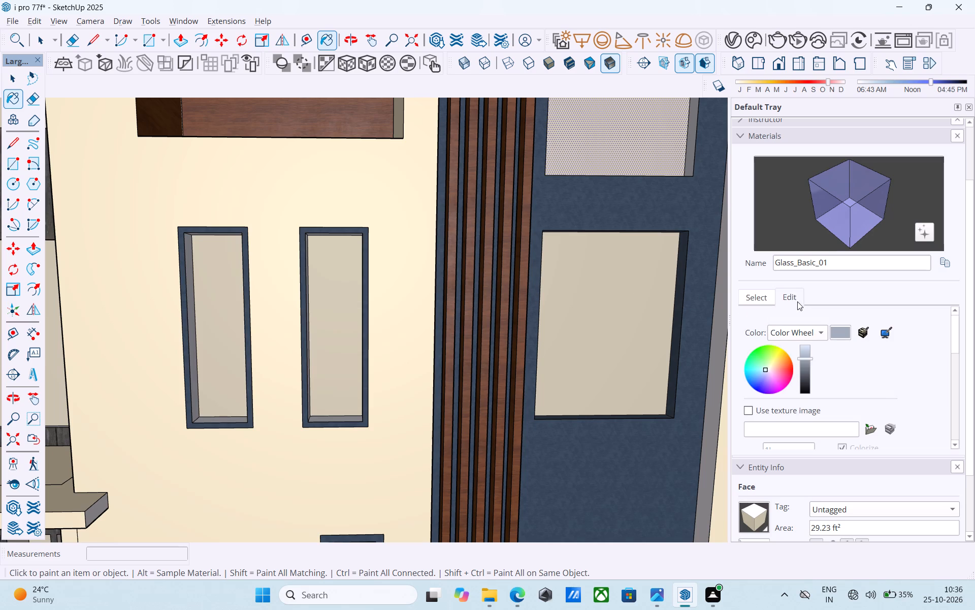
drag(764, 371, 783, 347)
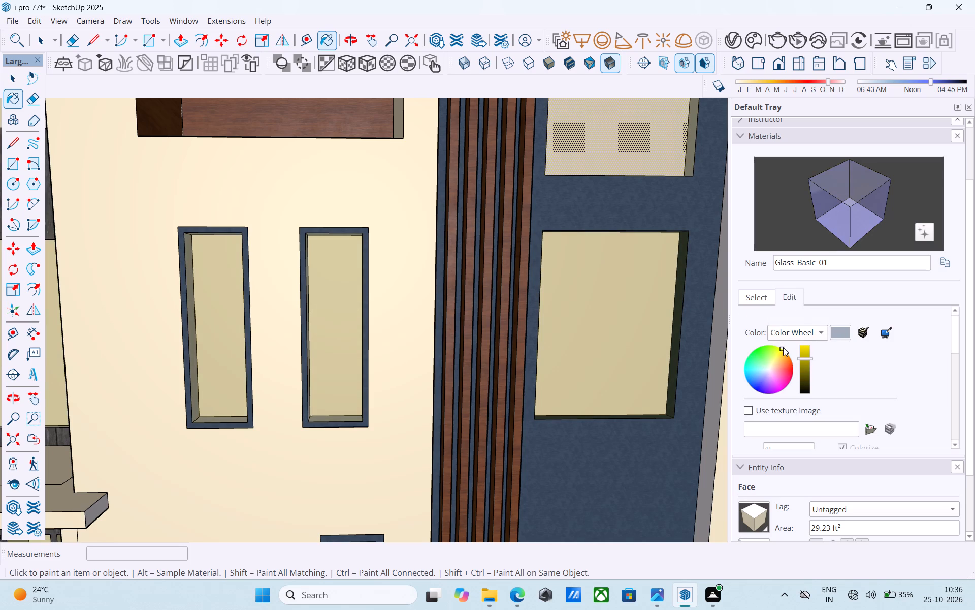
drag(783, 347, 783, 348)
scroll(655, 358, down, 15)
middle_drag(448, 372, 665, 386)
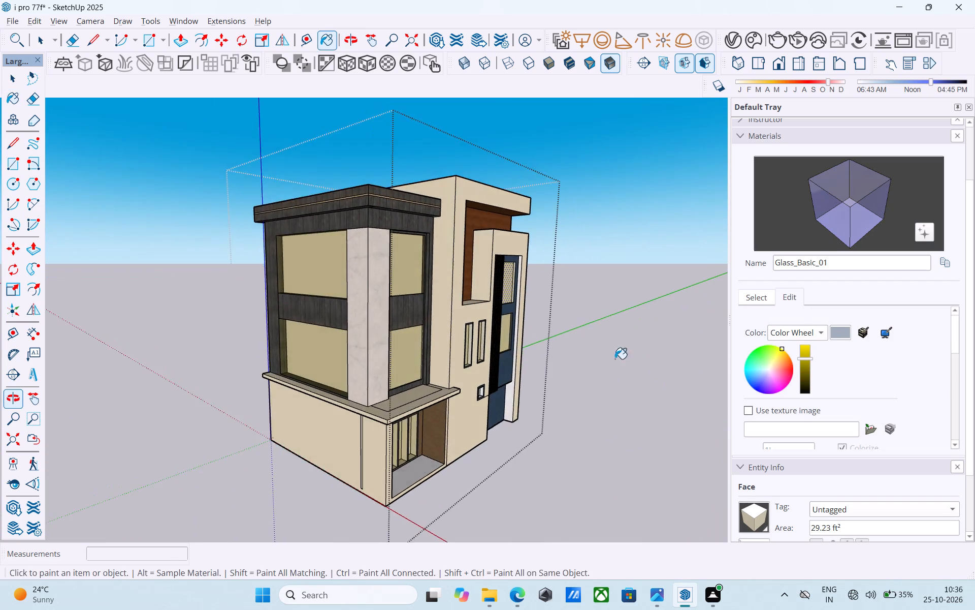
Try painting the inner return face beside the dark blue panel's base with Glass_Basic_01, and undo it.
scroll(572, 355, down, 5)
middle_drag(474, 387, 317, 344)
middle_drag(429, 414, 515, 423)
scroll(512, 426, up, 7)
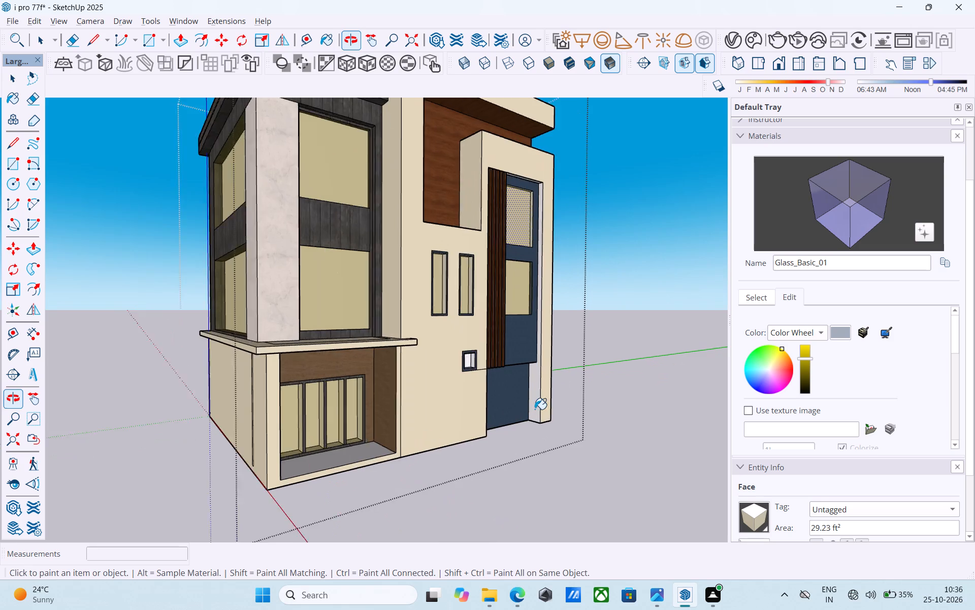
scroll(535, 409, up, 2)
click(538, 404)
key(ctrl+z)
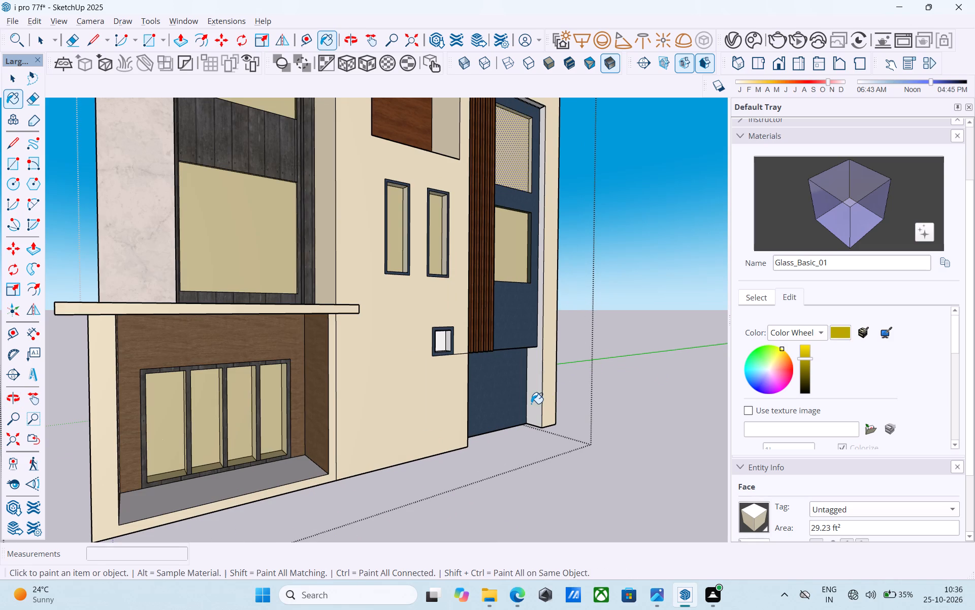
Adjust the brightness of Glass_Basic_01's yellow, trying darker and lighter shades and settling slightly below the maximum.
drag(805, 357, 811, 385)
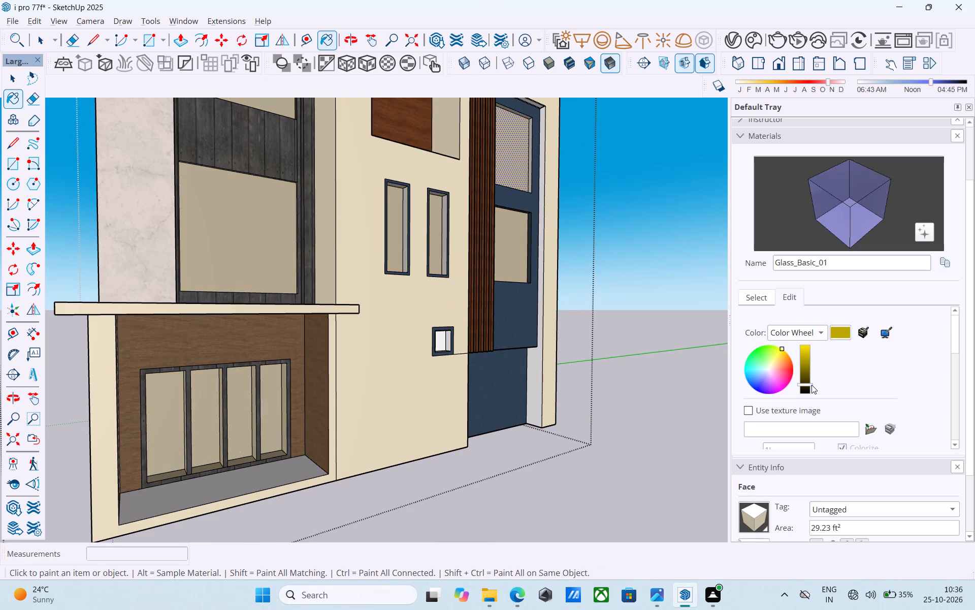
drag(811, 385, 816, 317)
scroll(461, 374, down, 4)
middle_drag(426, 380, 530, 433)
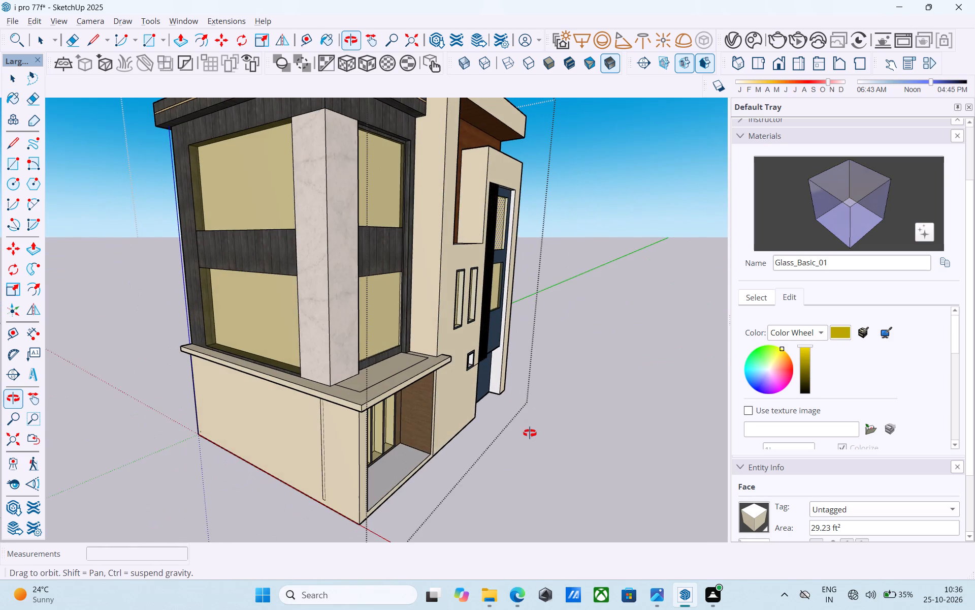
middle_drag(530, 433, 521, 434)
drag(800, 347, 801, 349)
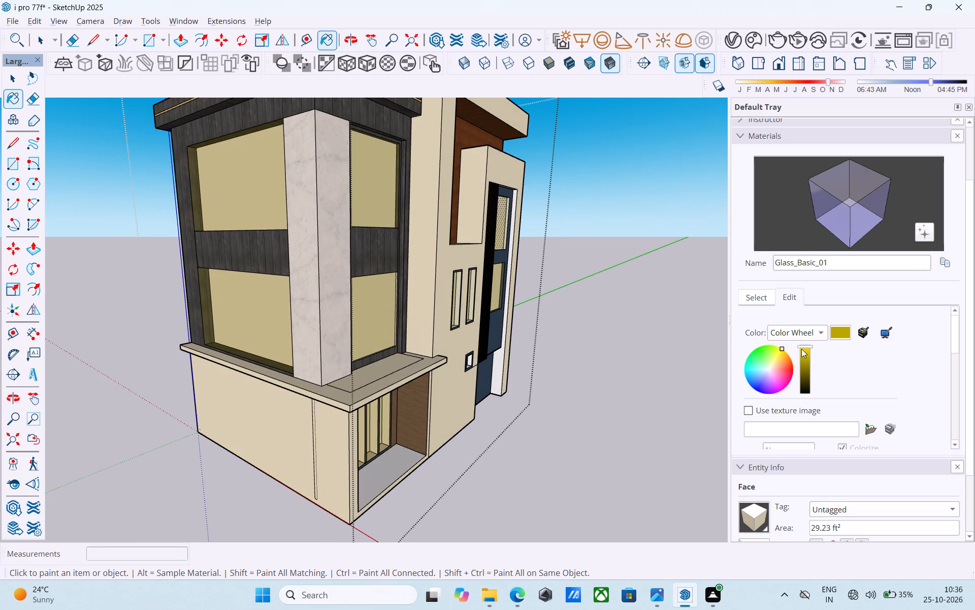
drag(801, 349, 805, 353)
key(space)
shift+middle_drag(562, 335, 534, 355)
Paint the inner return face beside the dark blue panel with D01_Frost_White.
click(766, 297)
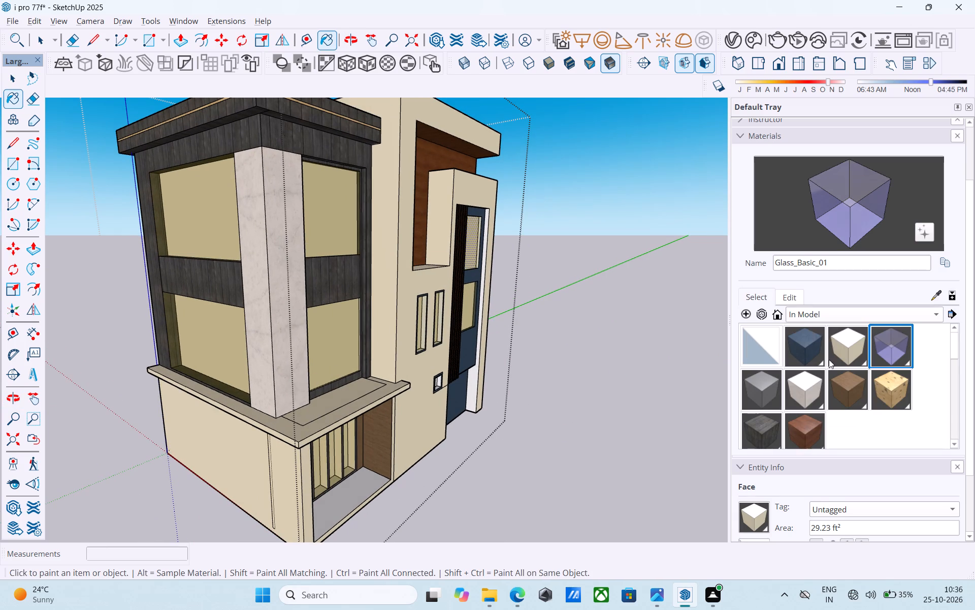
click(843, 350)
scroll(507, 356, up, 7)
click(467, 379)
scroll(466, 380, down, 5)
Paint the backing face of the small square window in the main front wall with D01_Frost_White.
middle_drag(465, 380, 458, 382)
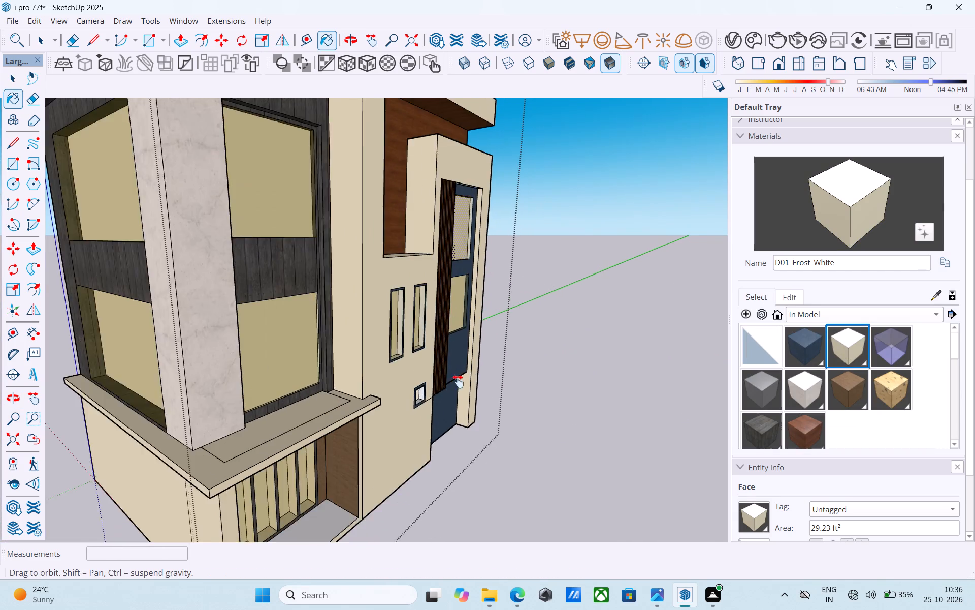
middle_drag(458, 382, 387, 399)
scroll(377, 404, up, 14)
click(342, 422)
middle_drag(334, 421, 313, 407)
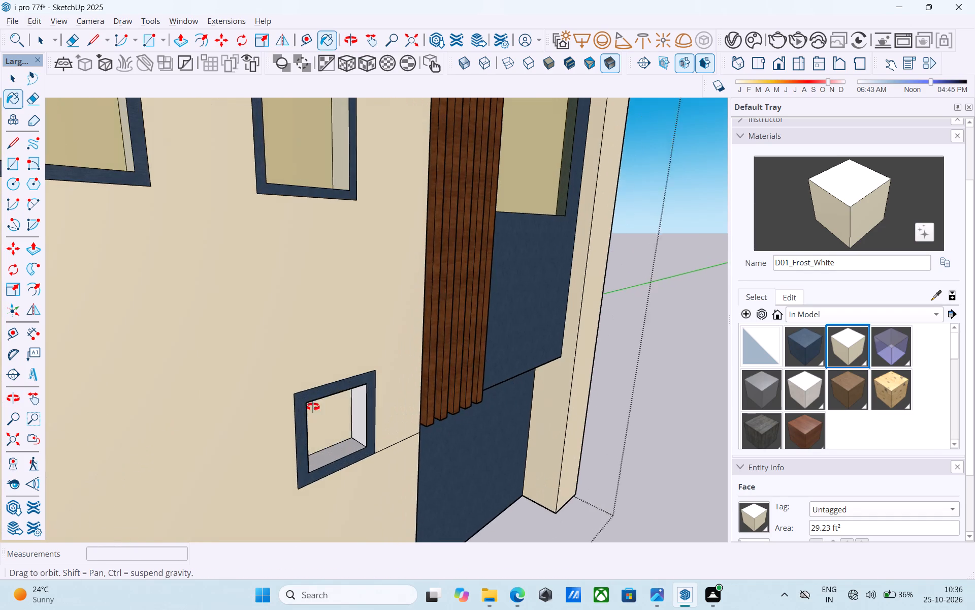
Close the small square window opening with a rectangle inside its frame and paint it with Glass_Basic_01.
middle_drag(313, 407, 272, 378)
middle_drag(538, 393, 483, 383)
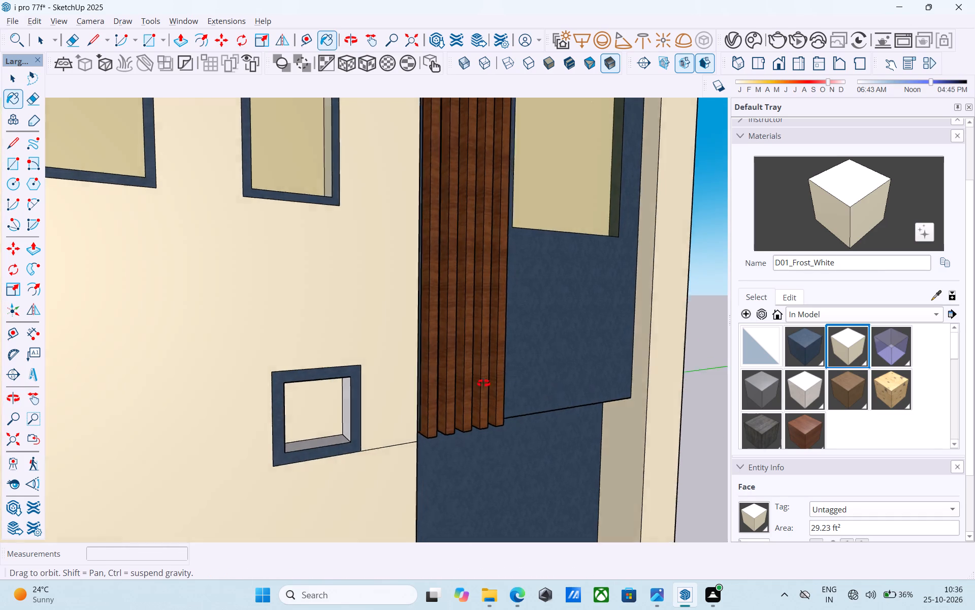
middle_drag(483, 383, 362, 330)
key(r)
scroll(319, 354, up, 7)
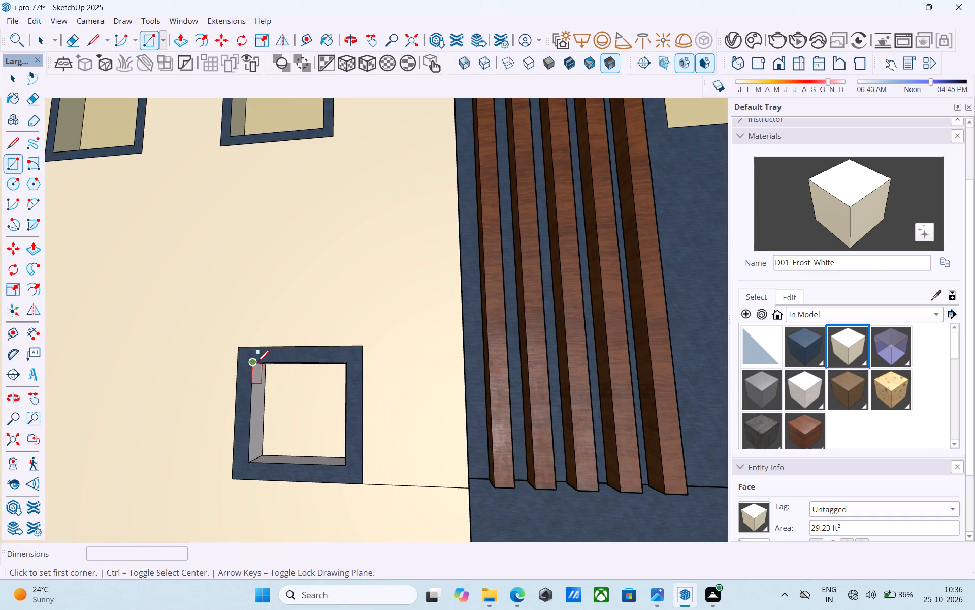
click(256, 363)
click(347, 463)
click(896, 350)
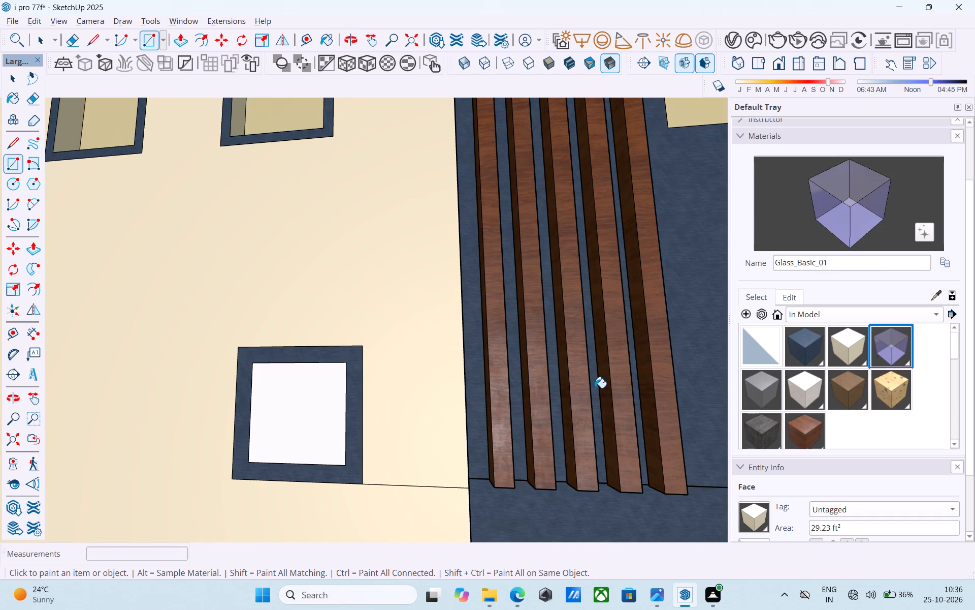
click(322, 399)
scroll(323, 393, down, 10)
key(space)
Save the model.
middle_drag(326, 401, 413, 478)
scroll(428, 464, down, 11)
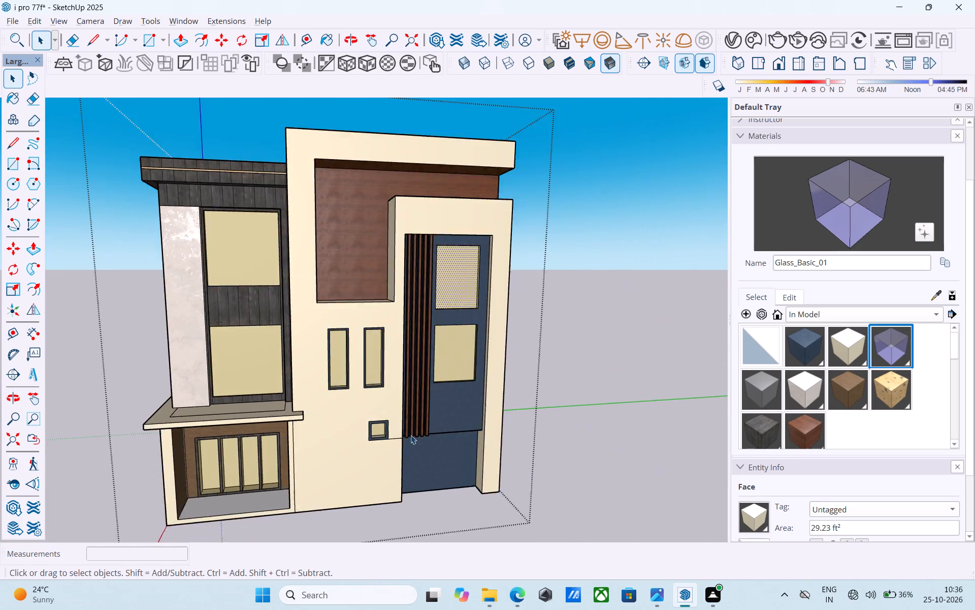
scroll(411, 435, down, 5)
middle_drag(405, 439, 469, 436)
key(ctrl+s)
click(442, 398)
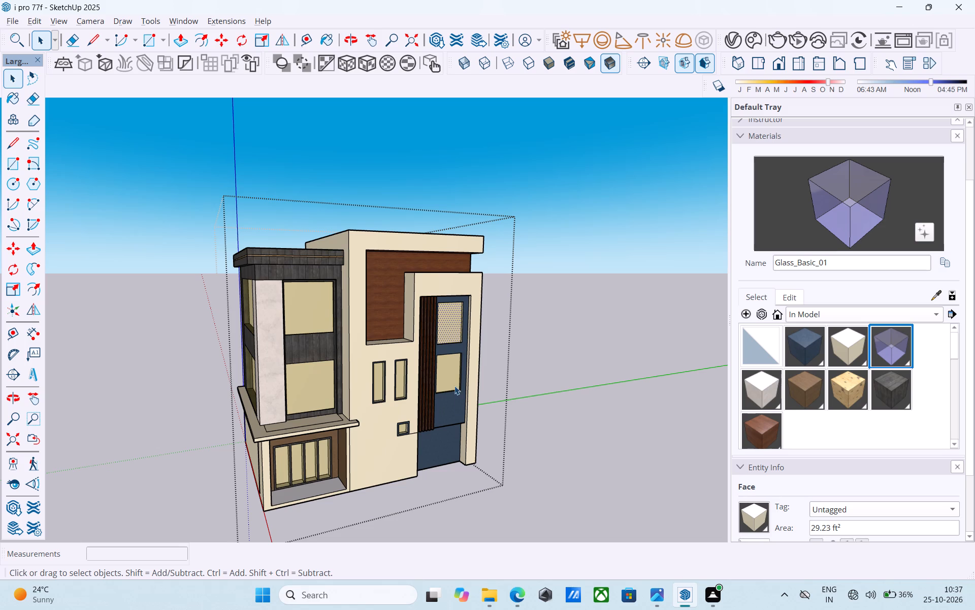
Paint the lower block's roof fascia bands and the upper wall frames on both sides with Wood_Veneer_15_1K.
click(758, 432)
scroll(115, 269, up, 8)
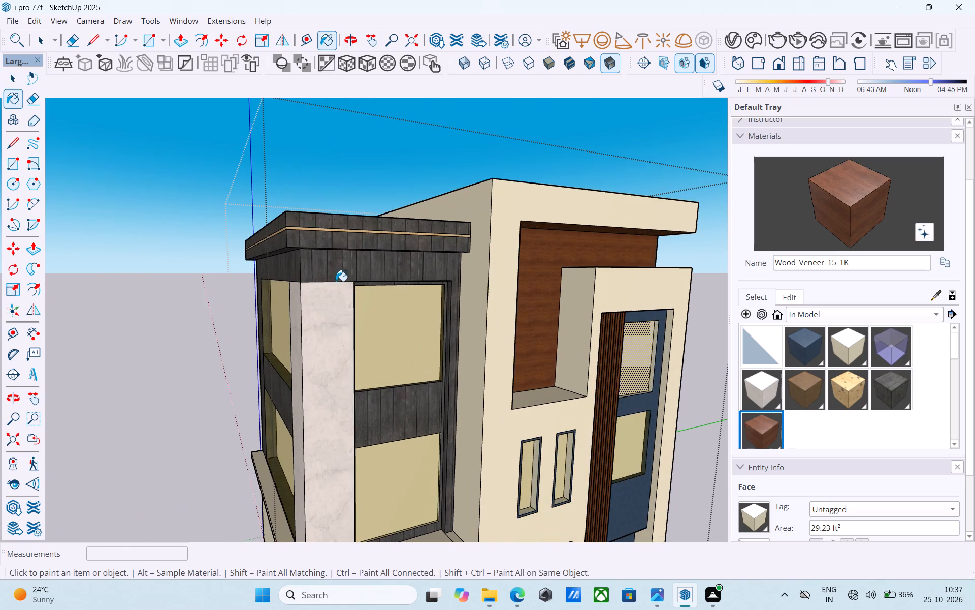
click(334, 273)
scroll(333, 273, up, 5)
click(328, 218)
click(301, 184)
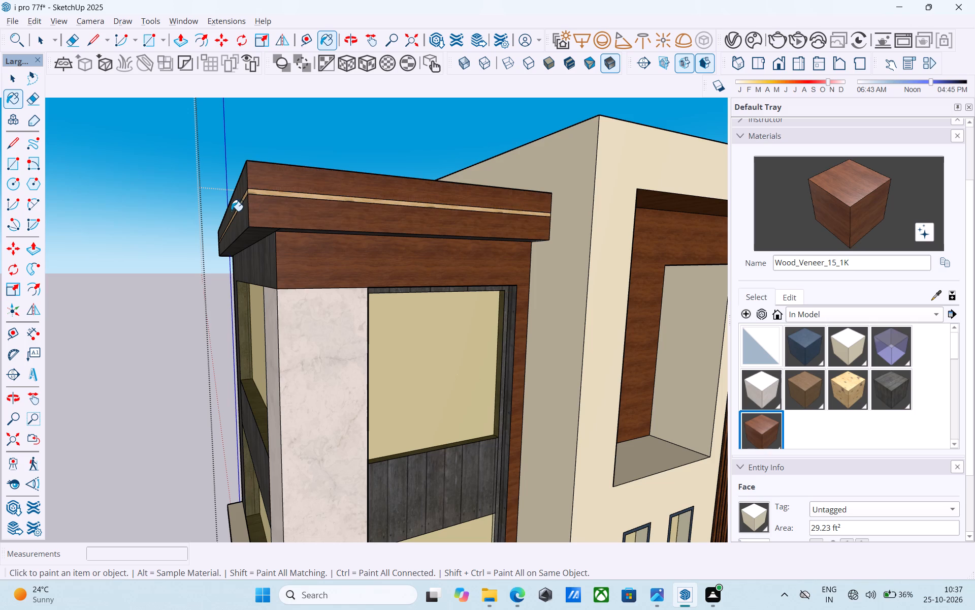
click(239, 218)
click(237, 193)
click(256, 257)
Paint the bands between the corner windows on both sides and the front lower window's bottom strip with Wood_Veneer_15_1K.
scroll(222, 197, down, 5)
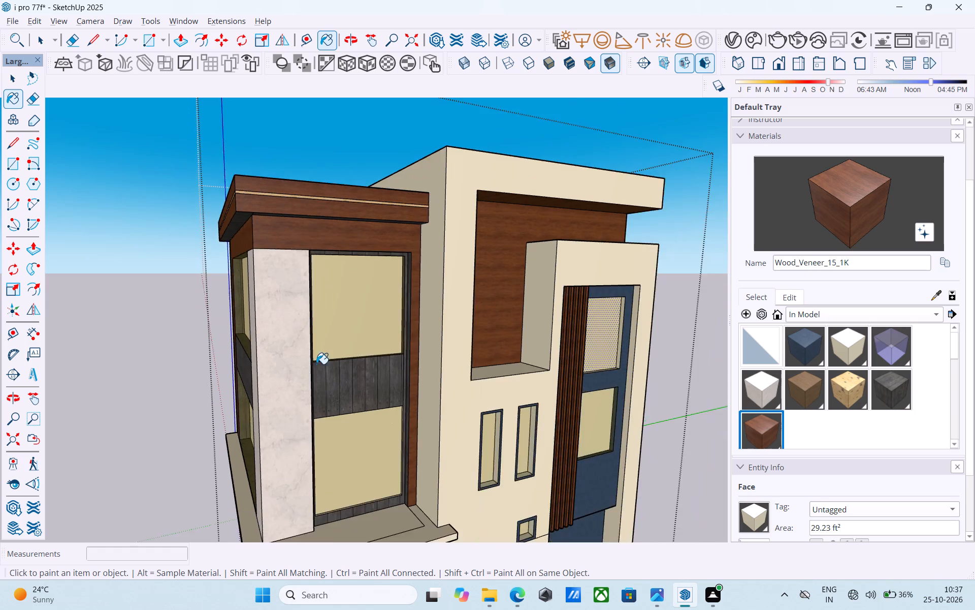
scroll(316, 364, up, 4)
click(327, 373)
scroll(323, 370, down, 5)
middle_drag(322, 367, 394, 364)
scroll(244, 403, up, 4)
click(254, 371)
scroll(234, 281, down, 6)
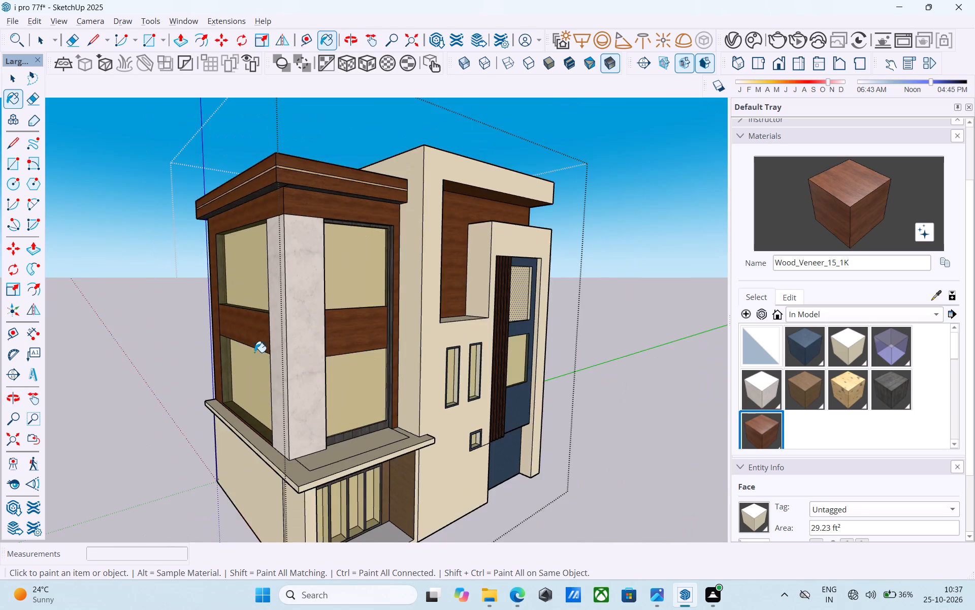
scroll(279, 459, up, 17)
scroll(239, 410, down, 10)
scroll(359, 441, up, 5)
click(389, 403)
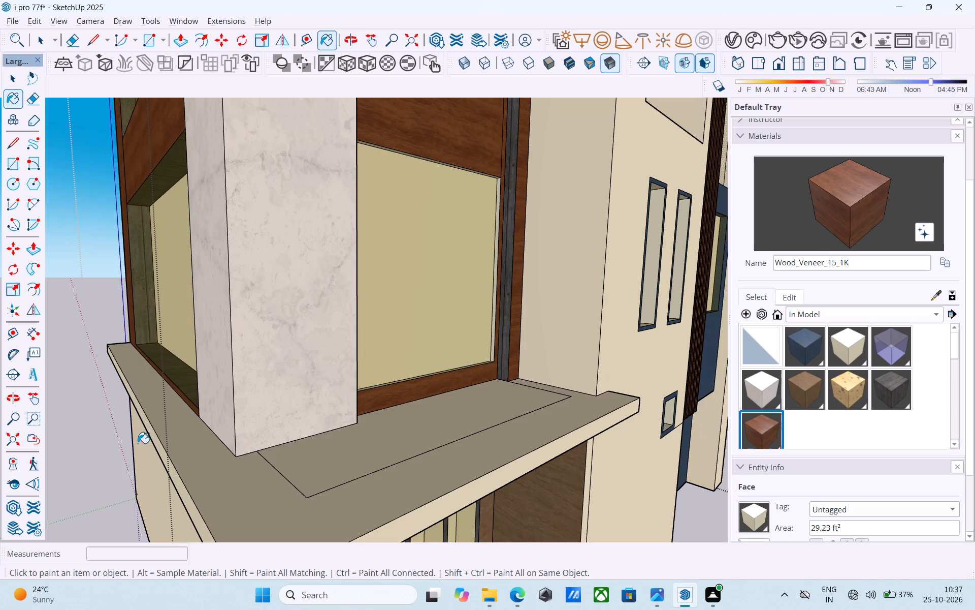
Paint the narrow vertical strip beside the front corner window with Wood_Veneer_15_1K.
scroll(138, 443, down, 6)
middle_drag(263, 422, 329, 405)
scroll(330, 360, up, 16)
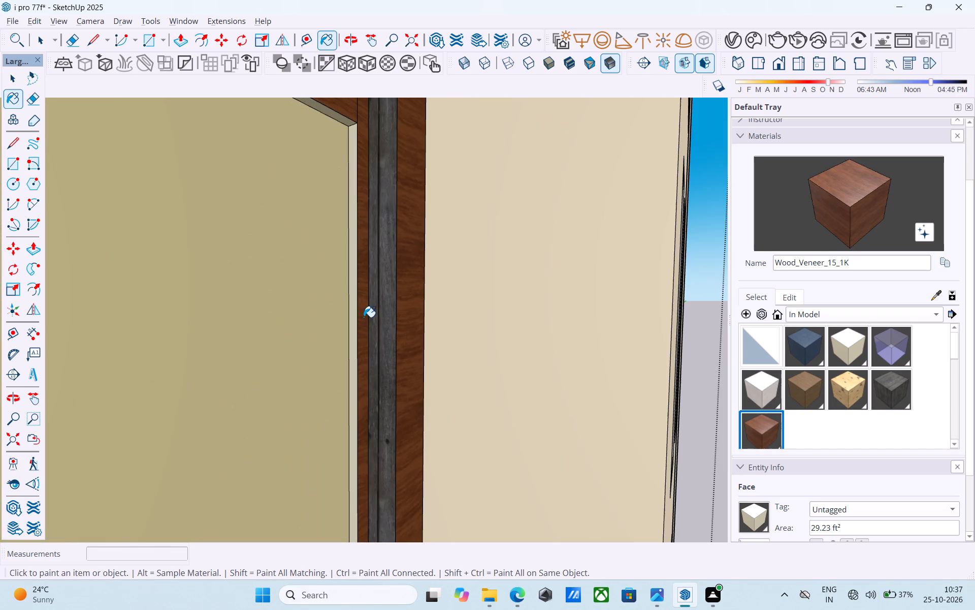
click(386, 308)
Darken the colour of the Wood_Veneer_15_1K material from the Wood collection.
scroll(383, 307, down, 5)
middle_drag(381, 309, 214, 442)
scroll(220, 450, down, 11)
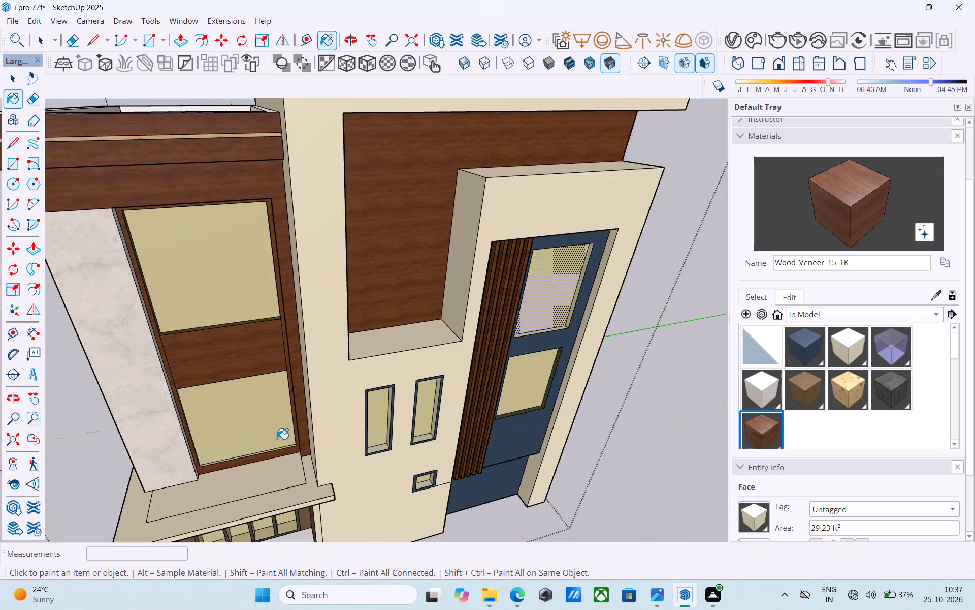
scroll(277, 439, down, 1)
middle_drag(277, 439, 335, 387)
scroll(311, 423, down, 4)
middle_drag(304, 433, 406, 380)
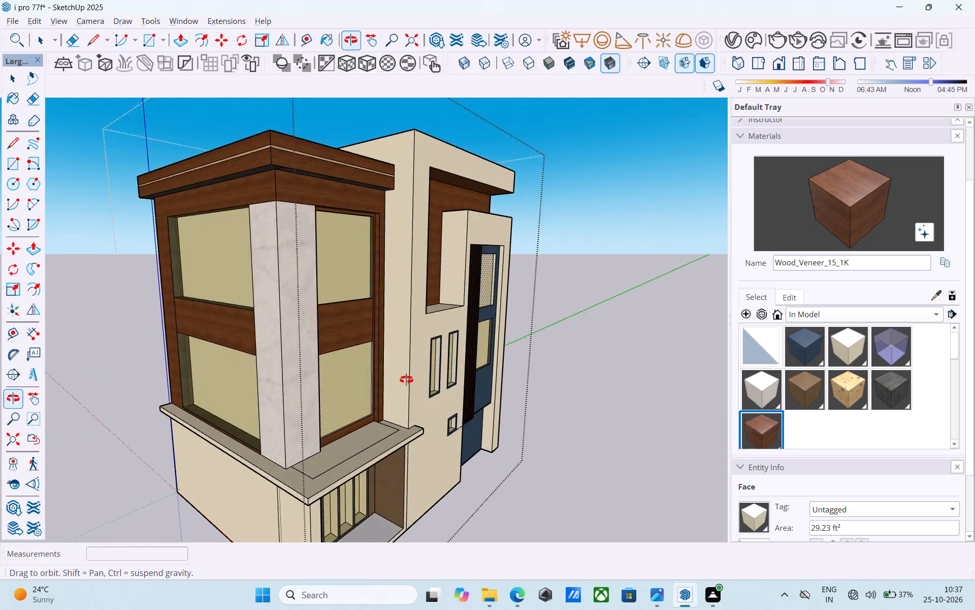
middle_drag(406, 380, 363, 342)
click(822, 314)
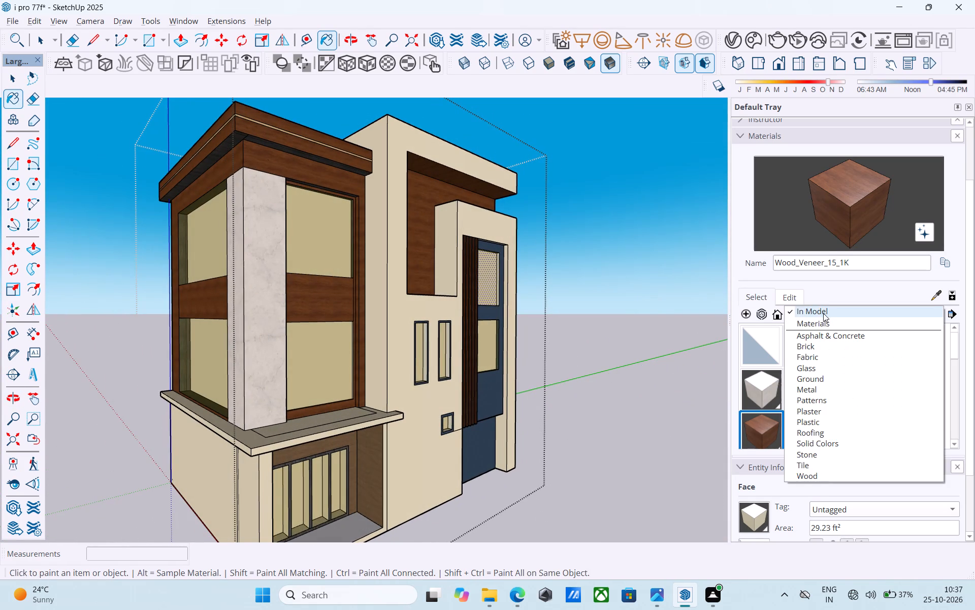
click(813, 478)
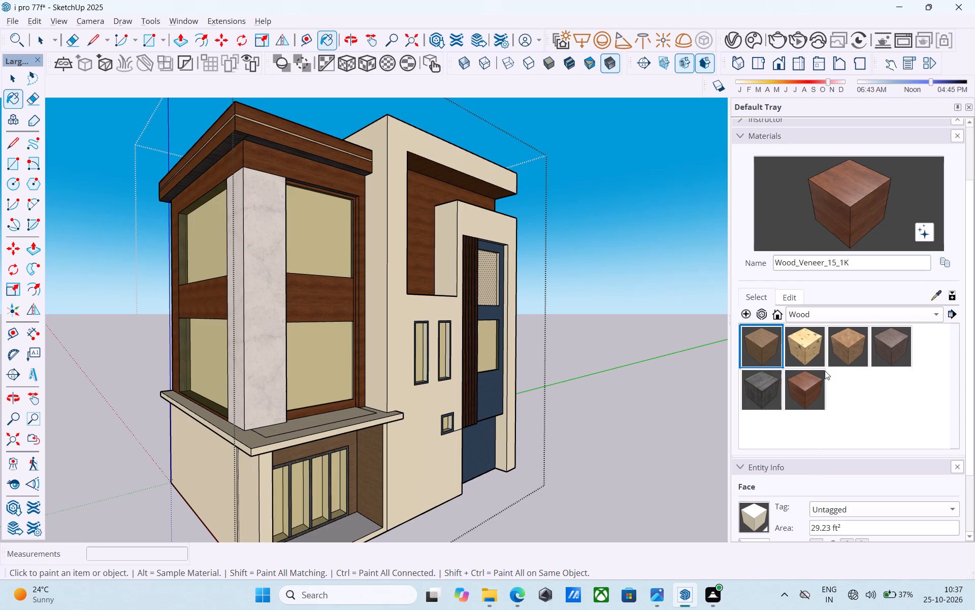
click(809, 379)
click(798, 299)
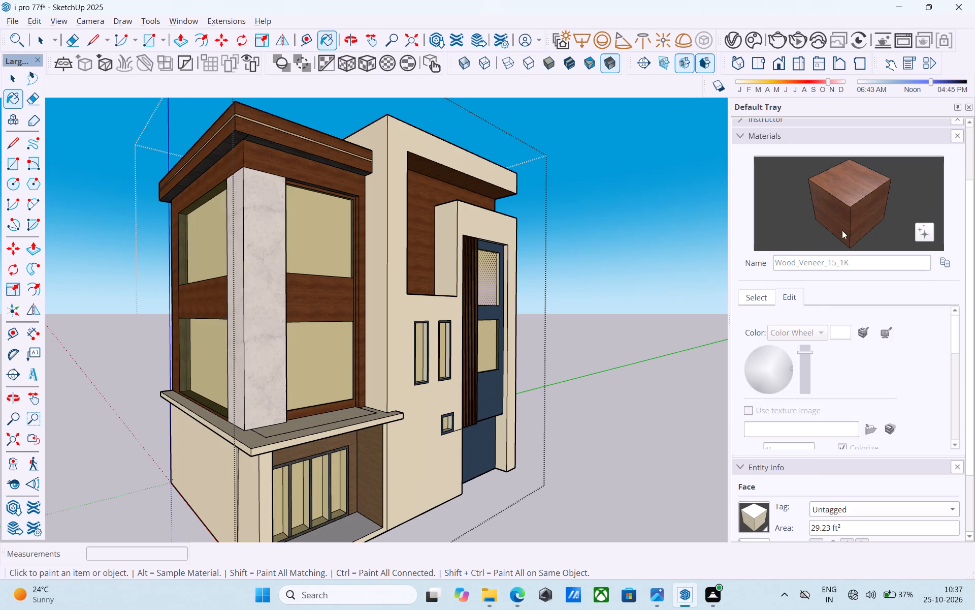
click(846, 221)
click(307, 176)
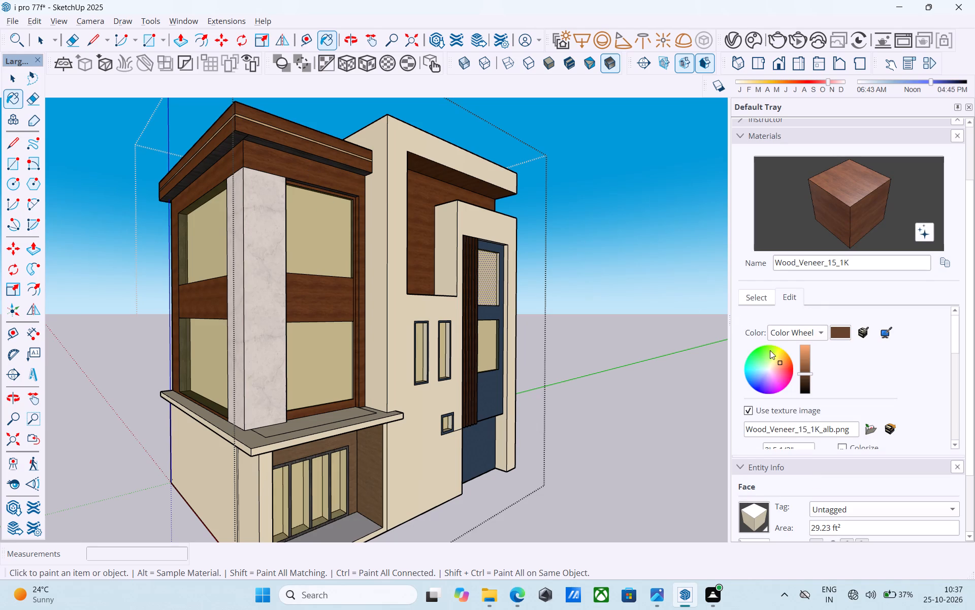
click(799, 374)
Paint the undersides of the lower block's roof overhang on both sides with Wood_Veneer_15_1K.
scroll(354, 392, down, 4)
middle_drag(321, 392, 317, 430)
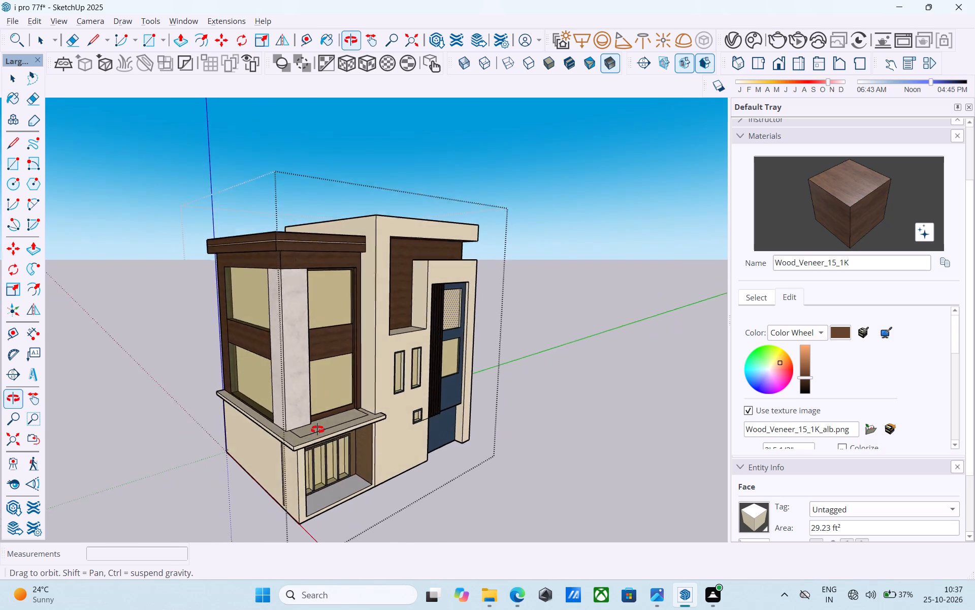
middle_drag(317, 430, 247, 433)
scroll(372, 272, up, 5)
middle_drag(357, 279, 467, 247)
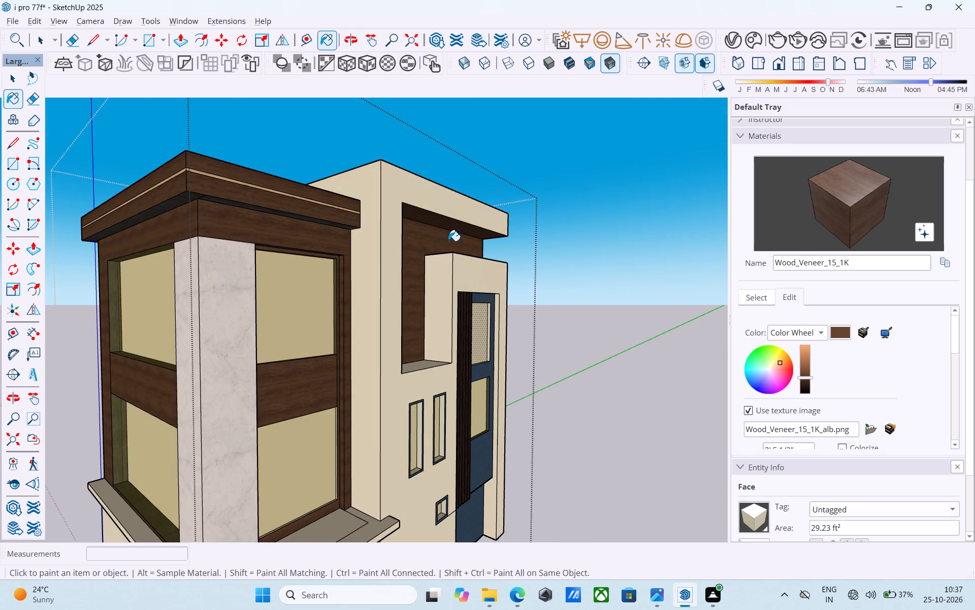
scroll(443, 246, down, 1)
middle_drag(457, 233, 502, 173)
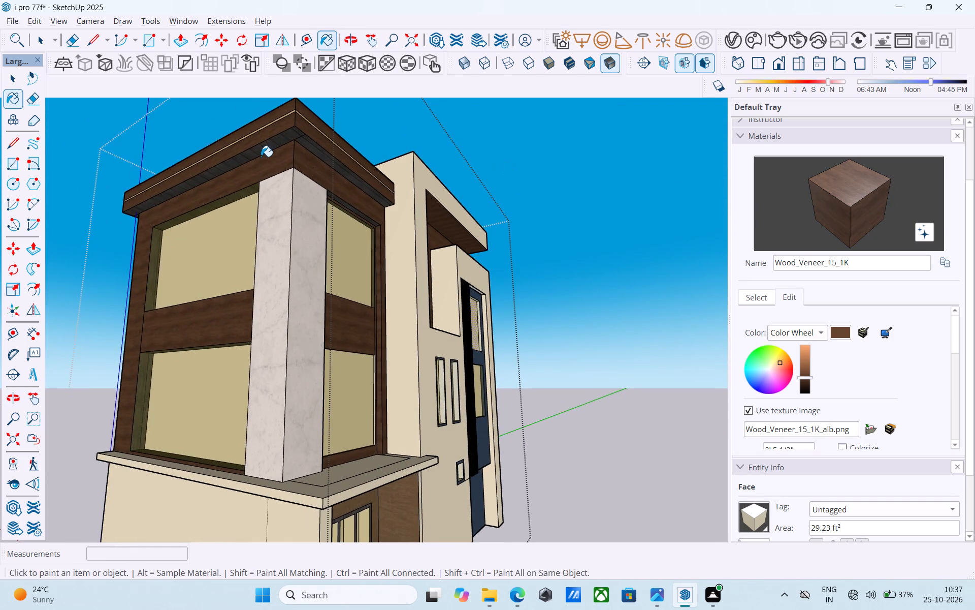
scroll(267, 152, up, 6)
click(286, 132)
click(344, 140)
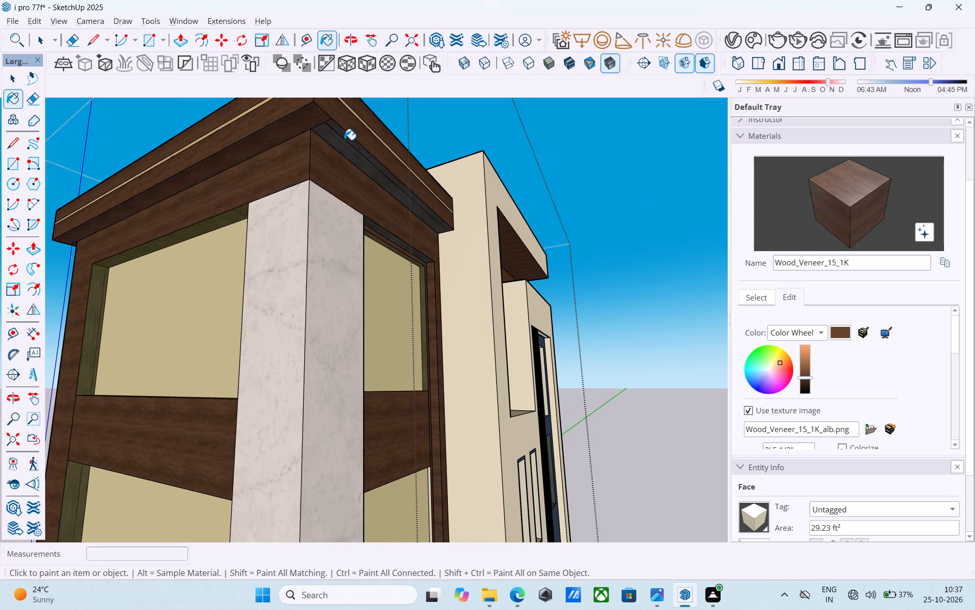
Paint the lower roof's parapet top and its first two inner faces with Wood_Veneer_15_1K.
scroll(321, 157, down, 12)
middle_drag(317, 197, 266, 423)
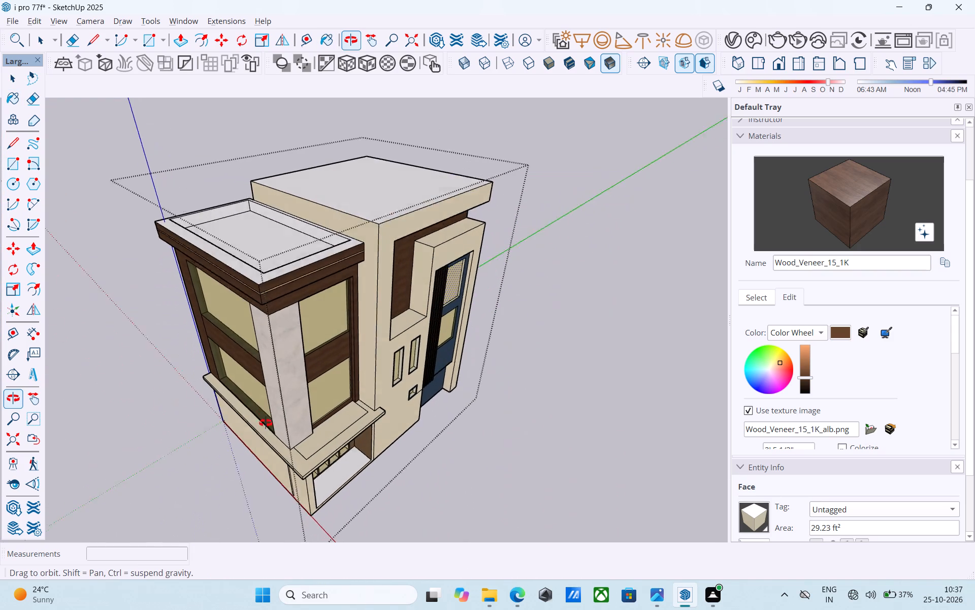
middle_drag(266, 423, 266, 431)
scroll(280, 307, up, 8)
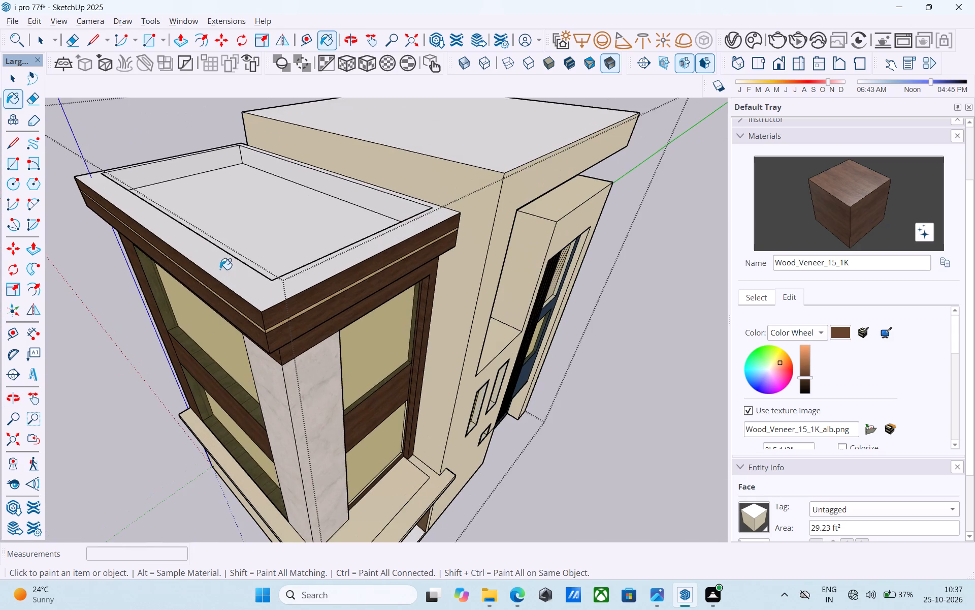
click(220, 269)
scroll(257, 268, down, 3)
middle_drag(261, 269, 750, 246)
scroll(386, 220, up, 3)
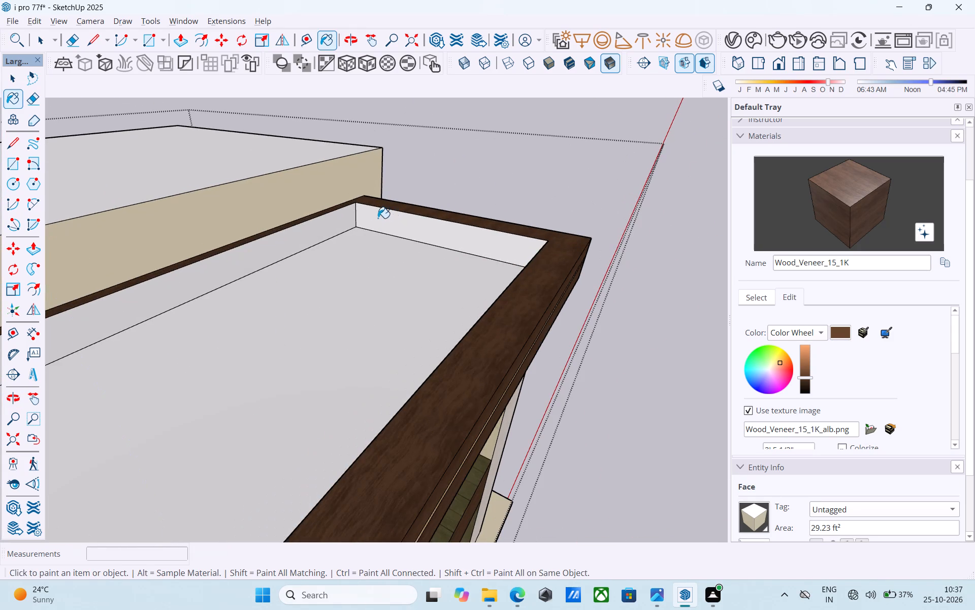
click(371, 217)
click(352, 223)
Paint the remaining inner parapet faces and the recessed floor of the lower roof with Wood_Veneer_15_1K.
scroll(400, 220, down, 5)
middle_drag(427, 224, 0, 291)
scroll(136, 249, up, 5)
click(149, 200)
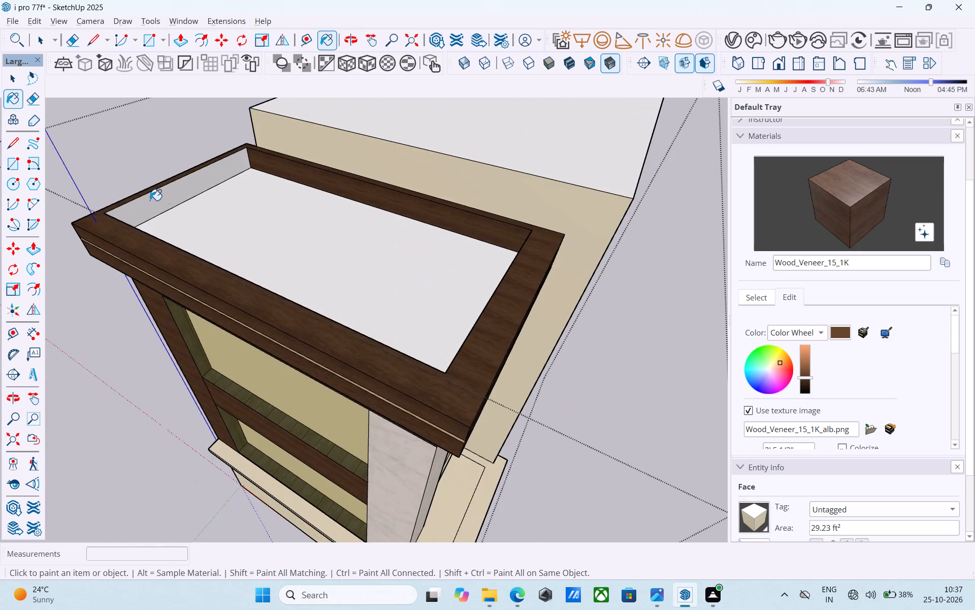
scroll(316, 226, down, 3)
middle_drag(313, 243, 0, 248)
scroll(338, 283, up, 4)
click(250, 233)
scroll(260, 276, down, 3)
middle_drag(265, 290, 314, 253)
click(318, 249)
Examine the building's front facade and its wood finishes from several distances and angles.
scroll(311, 310, down, 1)
middle_drag(311, 311, 360, 197)
scroll(359, 198, up, 1)
scroll(351, 196, down, 6)
middle_drag(325, 285, 346, 221)
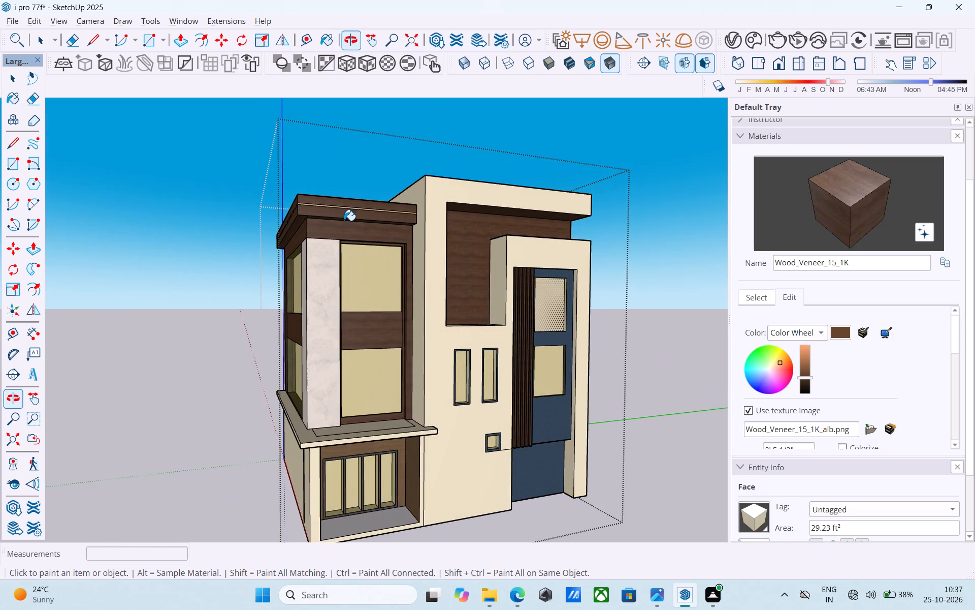
scroll(346, 222, up, 1)
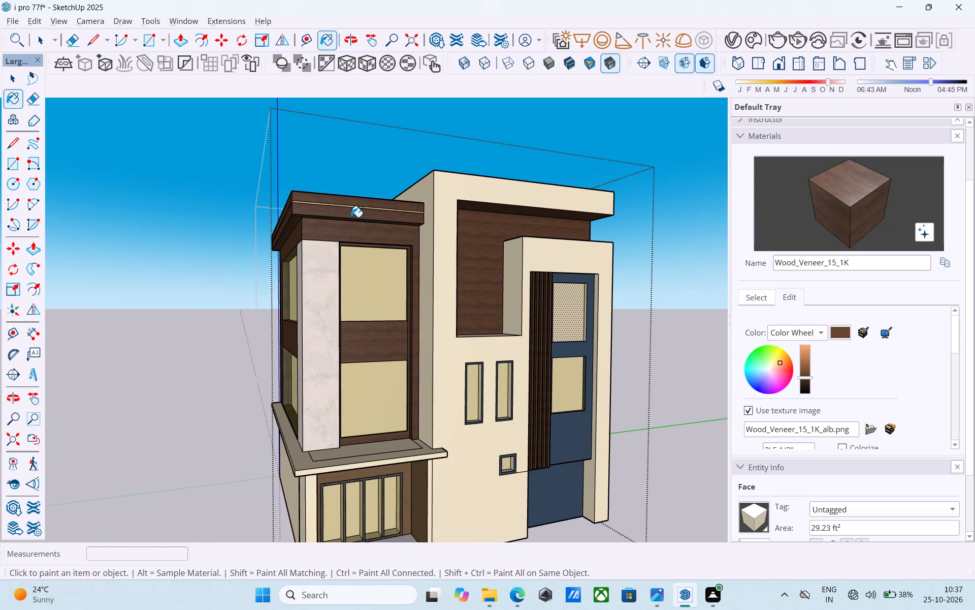
scroll(351, 275, down, 2)
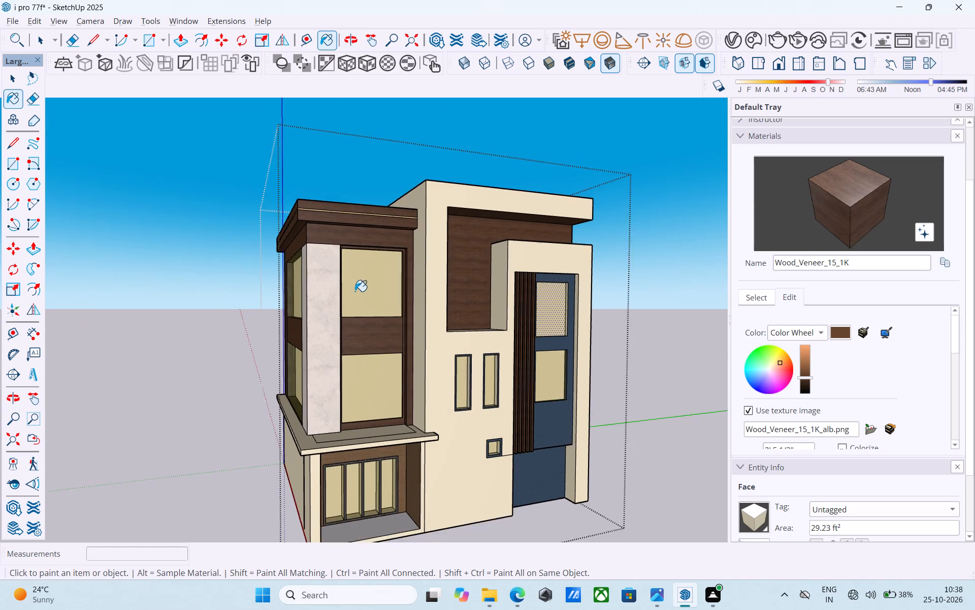
scroll(355, 291, down, 3)
middle_drag(355, 293, 338, 266)
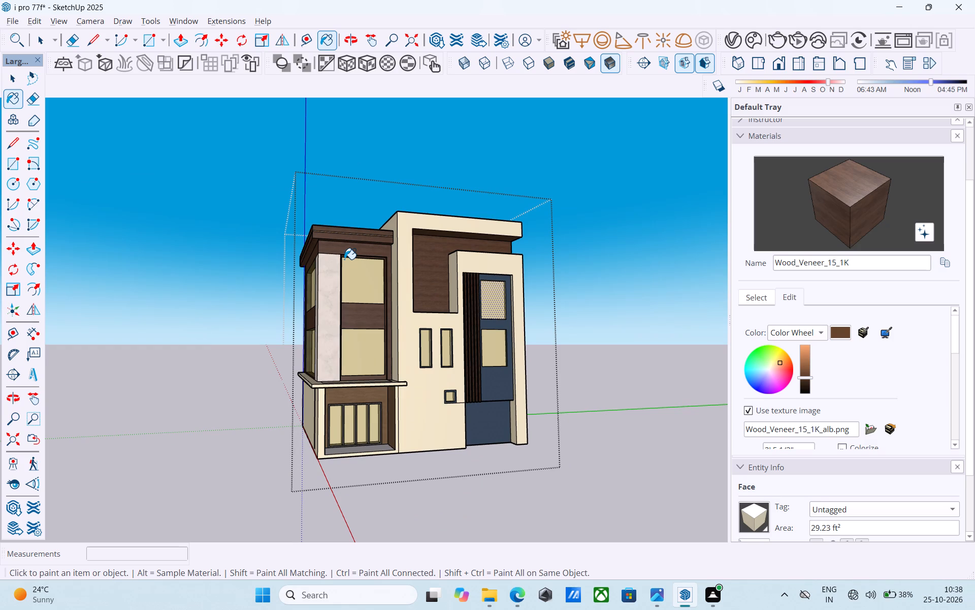
scroll(344, 259, down, 2)
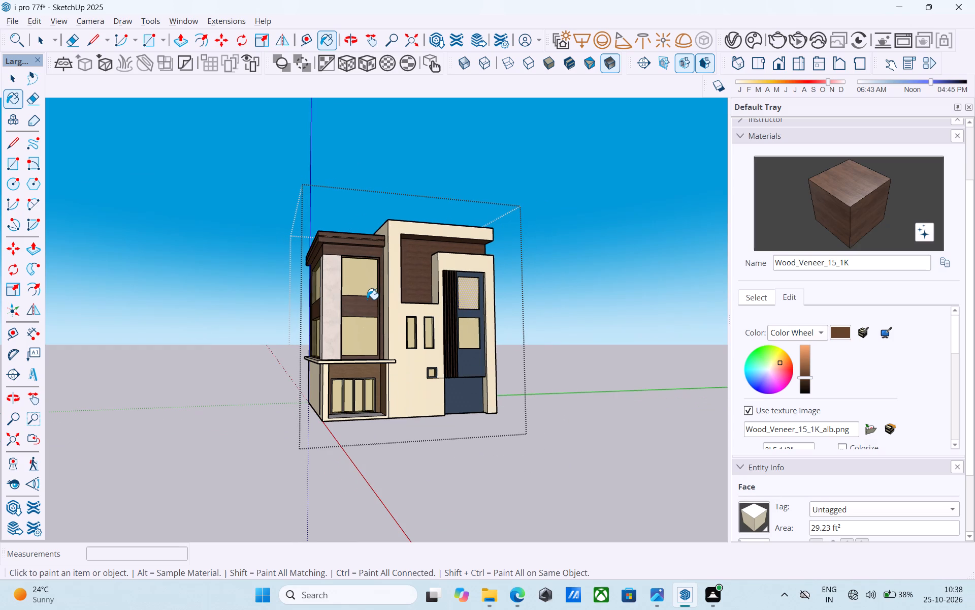
scroll(368, 300, down, 2)
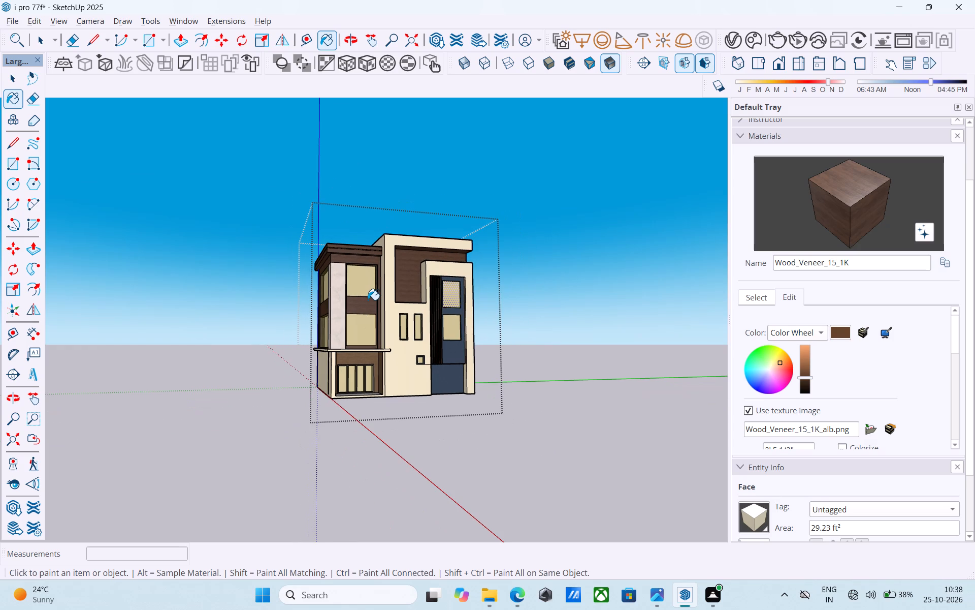
scroll(368, 300, down, 3)
scroll(403, 216, up, 9)
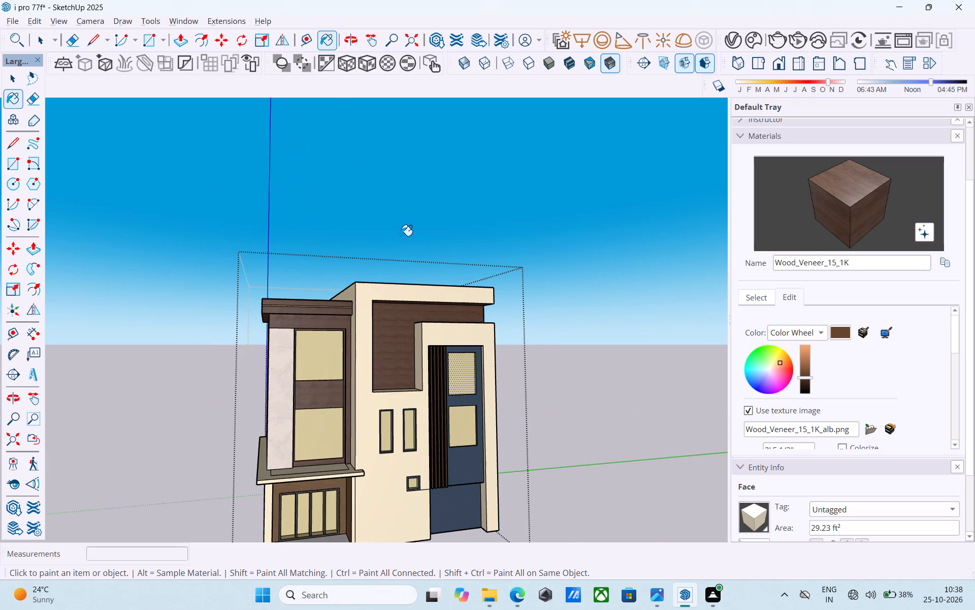
Raise the top face of the upper block's flat roof by 6" with Push/Pull.
middle_drag(400, 253, 417, 312)
scroll(417, 312, up, 10)
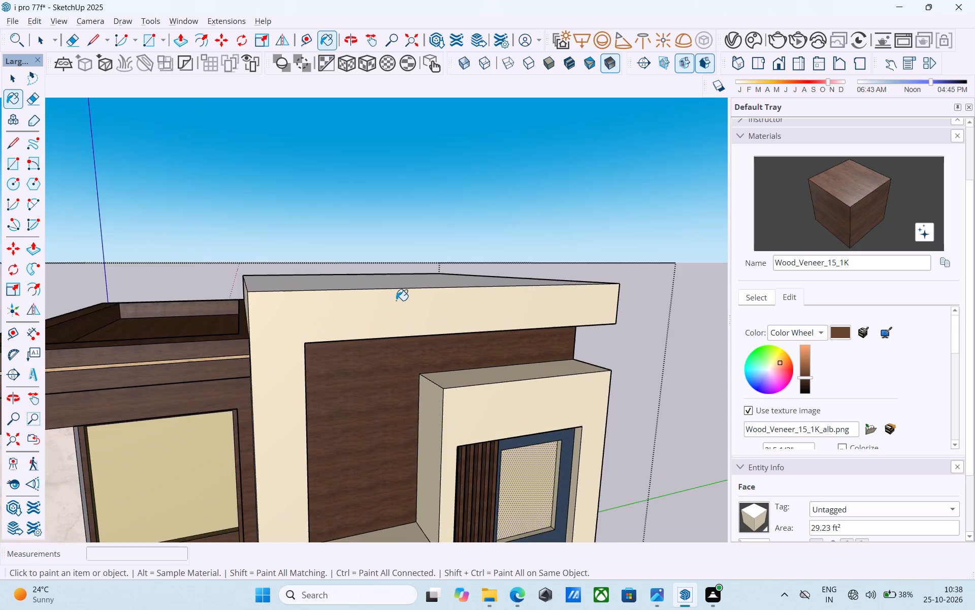
scroll(390, 295, down, 3)
middle_drag(386, 295, 485, 322)
scroll(344, 285, up, 4)
key(space)
click(343, 285)
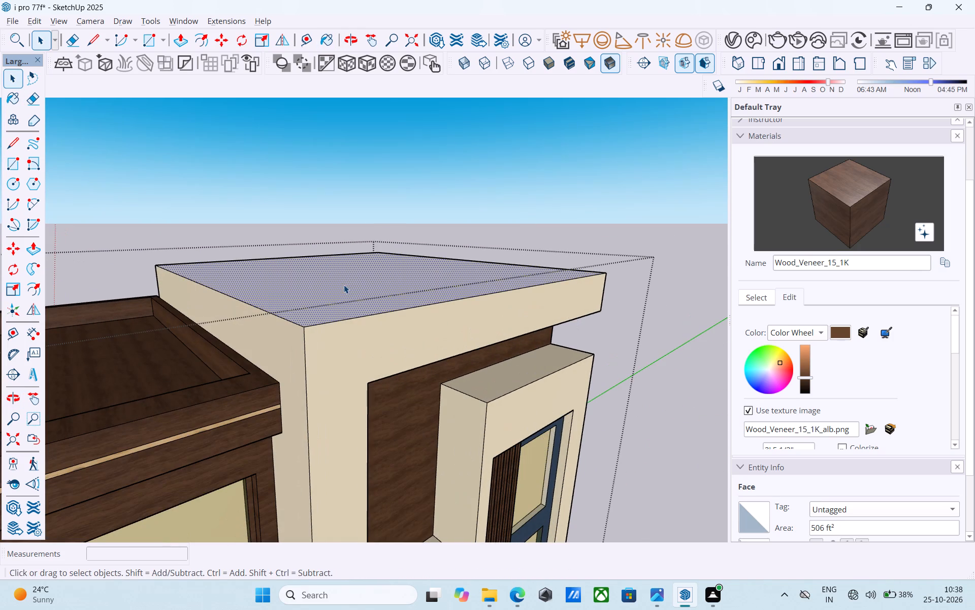
key(p)
click(344, 285)
text(6")
key(Return)
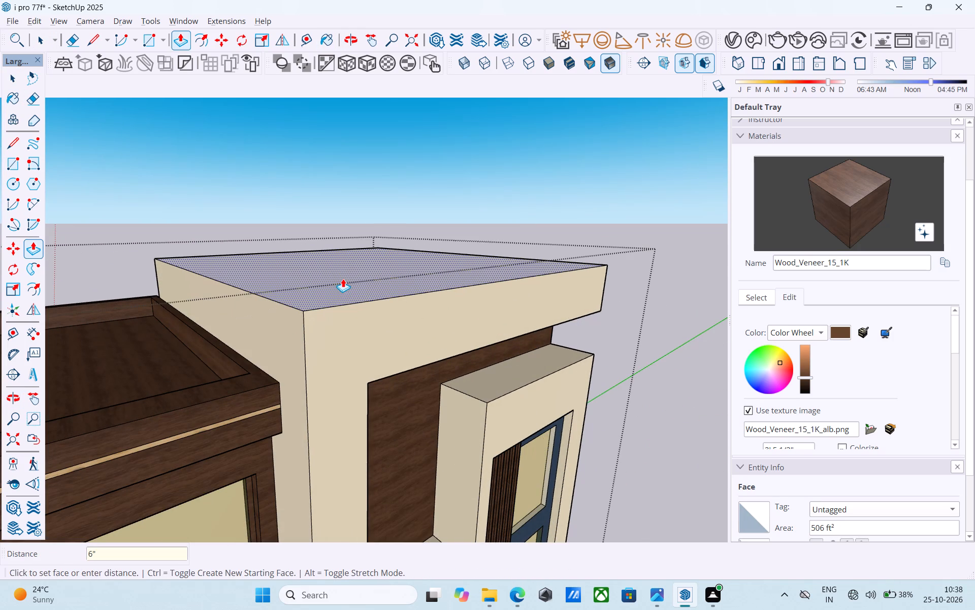
key(space)
Copy the upper roof slab's front and side top edges 1' down its faces.
middle_drag(330, 285, 308, 270)
scroll(275, 289, up, 4)
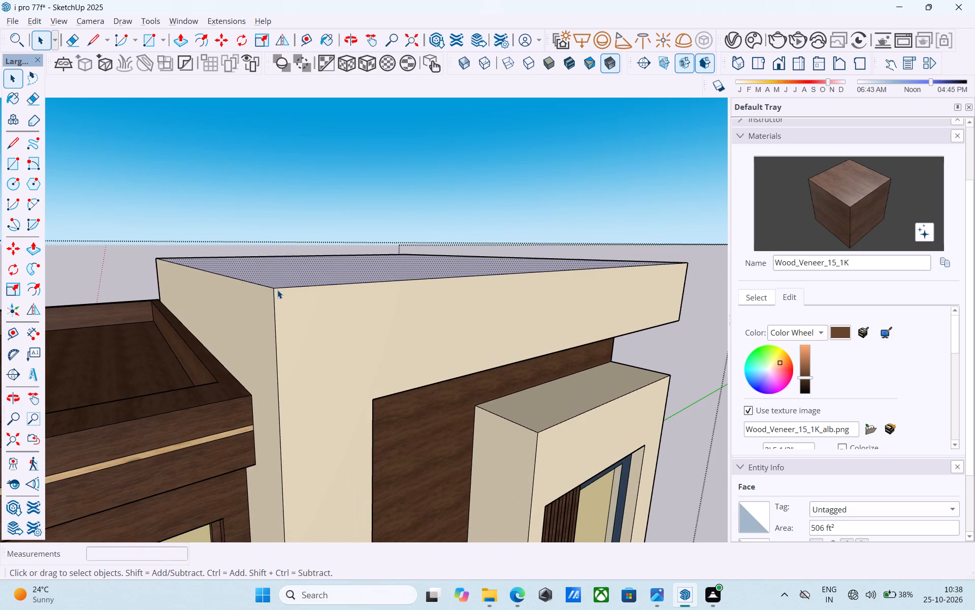
click(278, 289)
shift+scroll(270, 286, up, 4)
shift+click(266, 286)
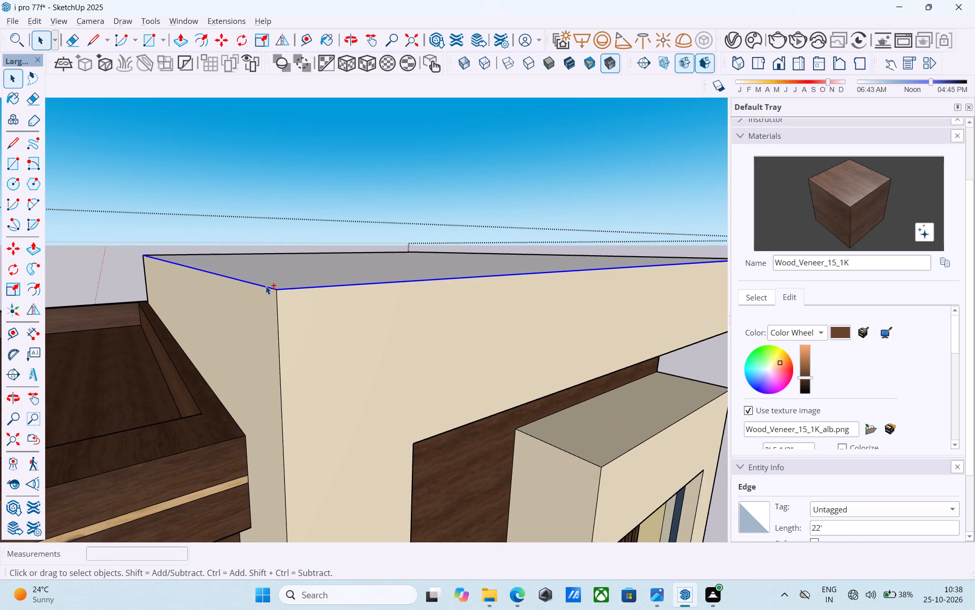
key(m)
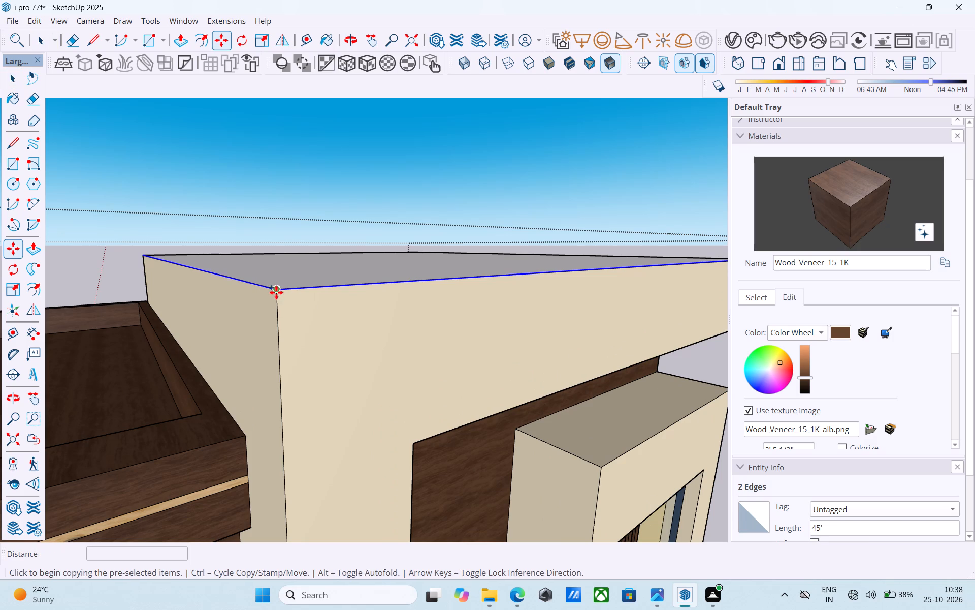
click(276, 292)
text(1')
key(Return)
Copy the new front and side edge lines on the upper roof slab a further 2" down to outline a thin band.
scroll(308, 277, down, 12)
middle_drag(314, 283, 221, 250)
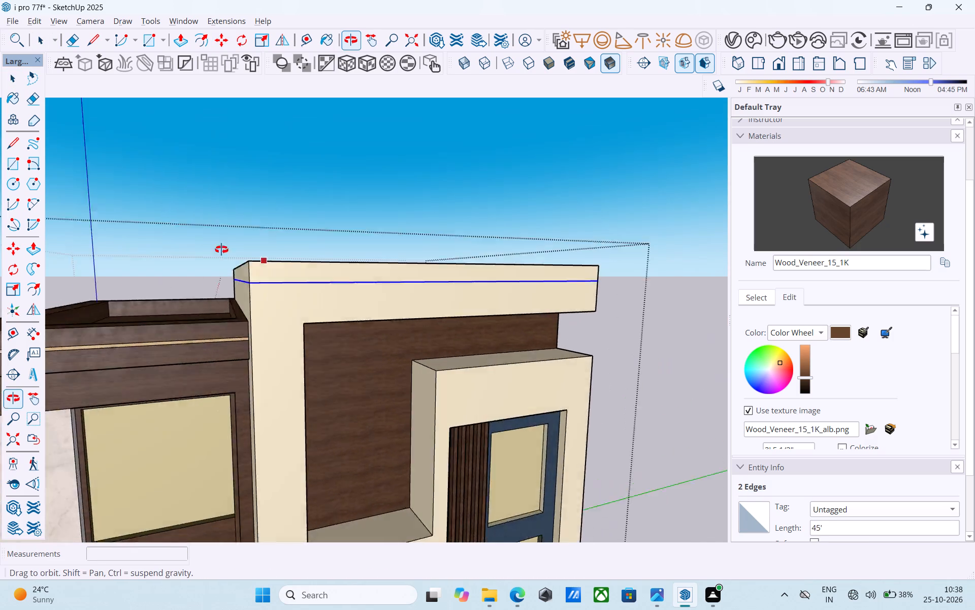
middle_drag(221, 250, 296, 249)
scroll(285, 266, up, 6)
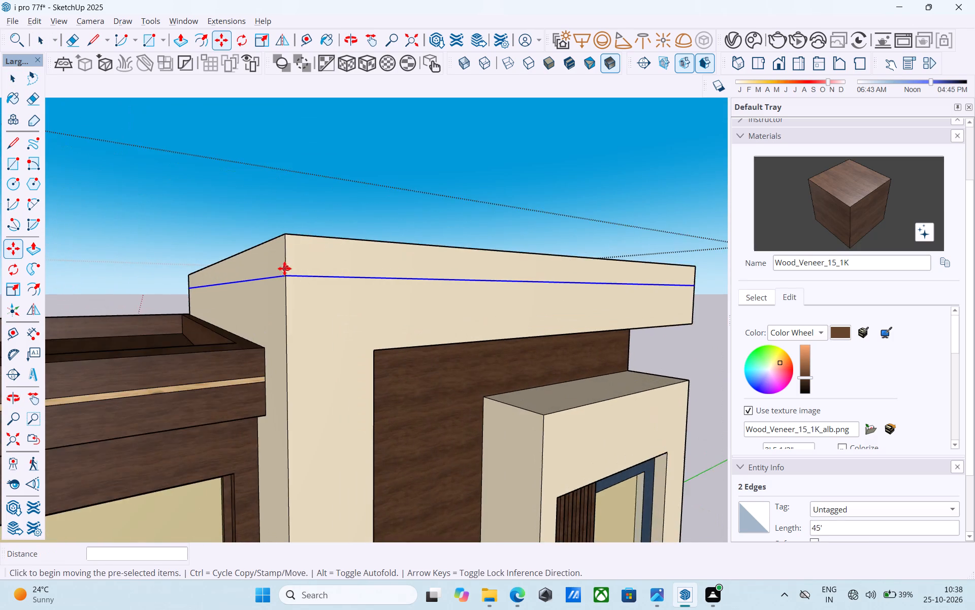
scroll(284, 268, up, 1)
ctrl+scroll(284, 268, up, 5)
click(290, 280)
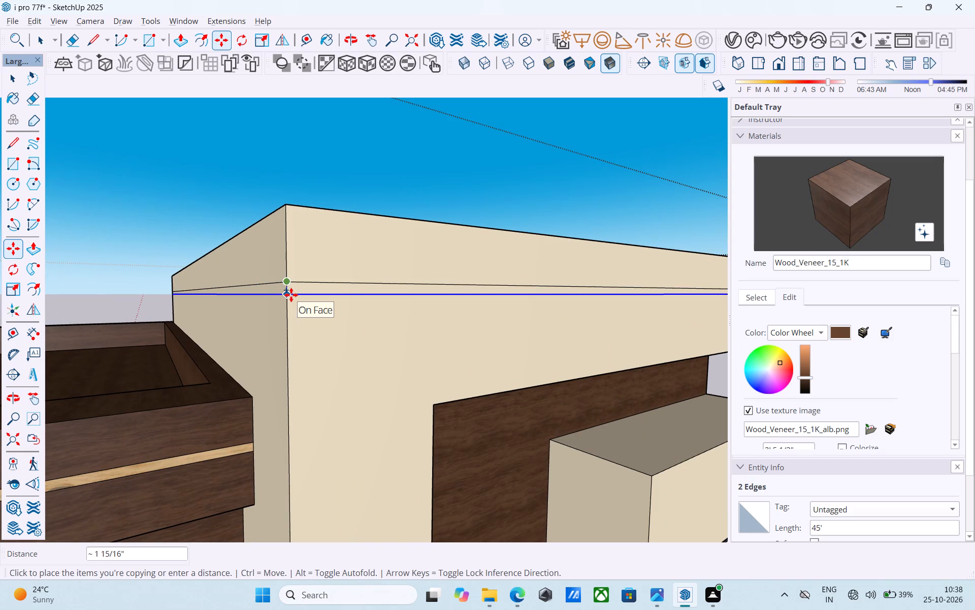
text(3")
key(Return)
text(2")
key(Return)
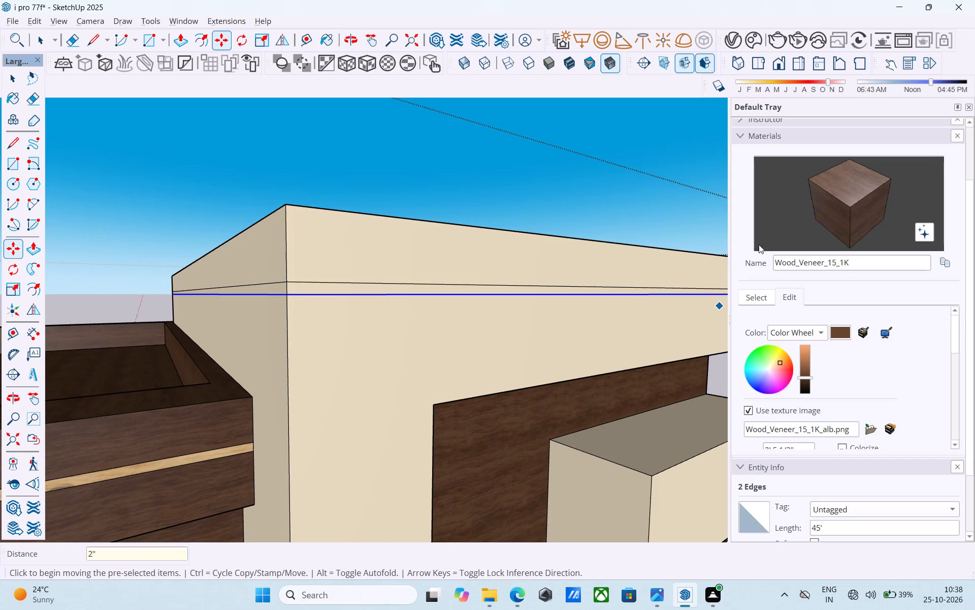
Paint the thin band on the upper roof slab's front and side faces with Wood_Veneer_15_1K.
click(865, 206)
scroll(230, 398, up, 5)
click(363, 192)
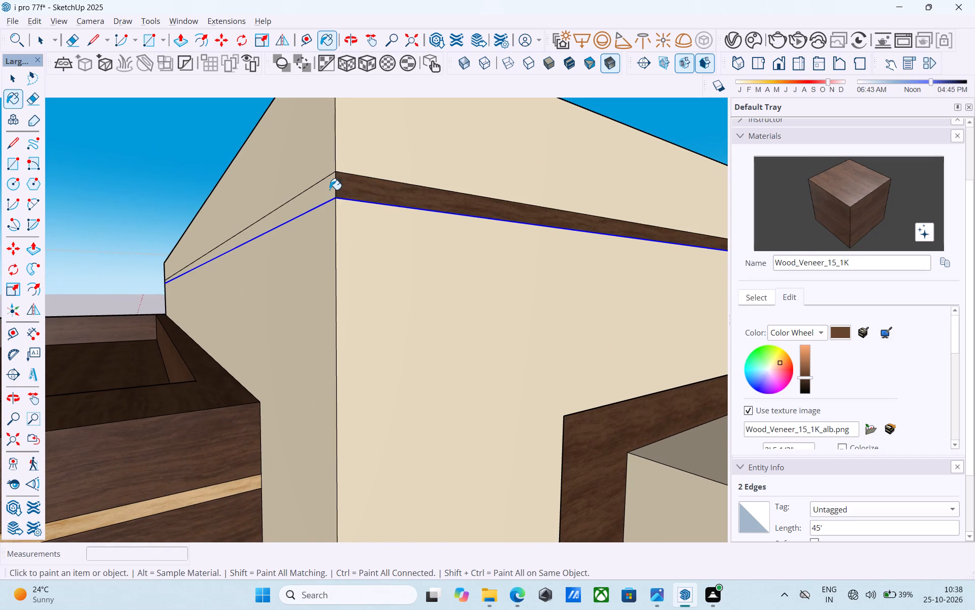
click(329, 190)
scroll(285, 209, down, 20)
key(space)
scroll(268, 277, down, 4)
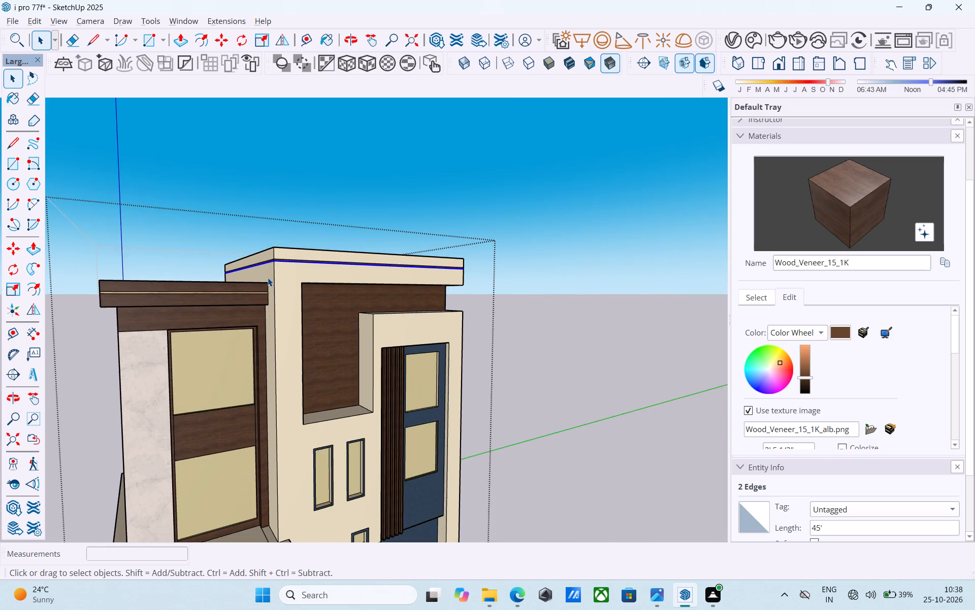
Examine the new roof band in the context of the whole building from a distance and several angles.
scroll(268, 278, down, 1)
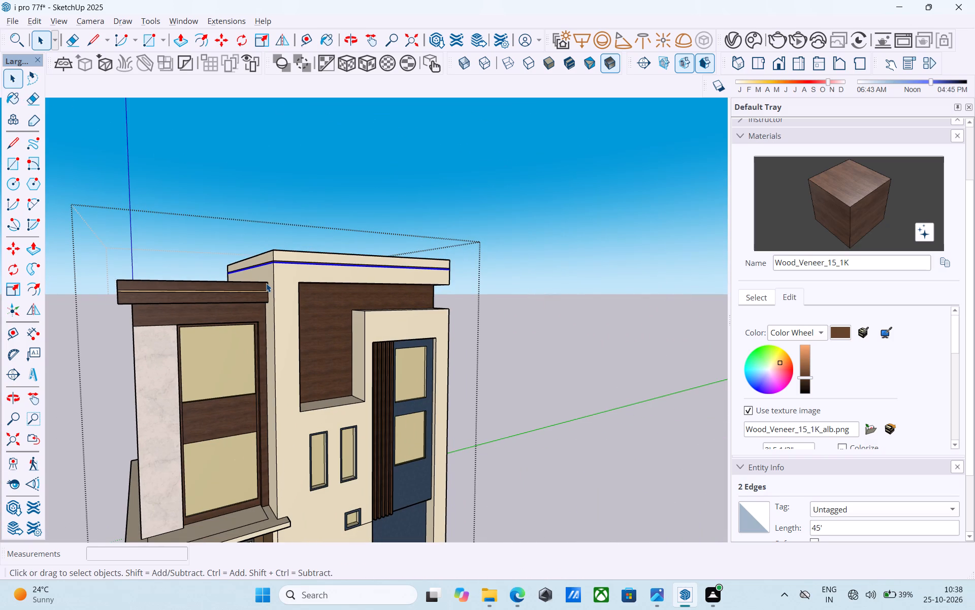
scroll(267, 309, down, 2)
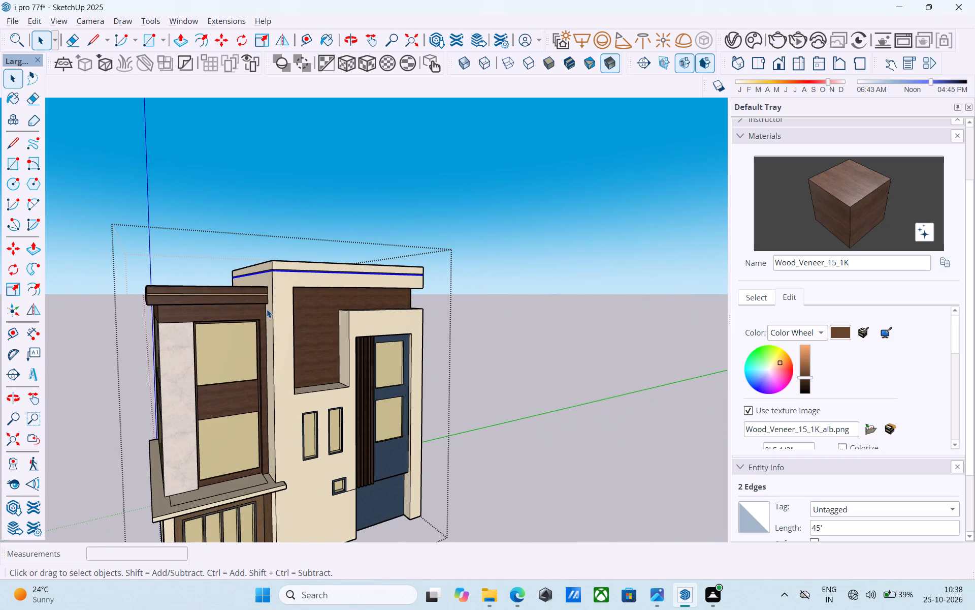
scroll(267, 309, down, 4)
scroll(320, 313, down, 2)
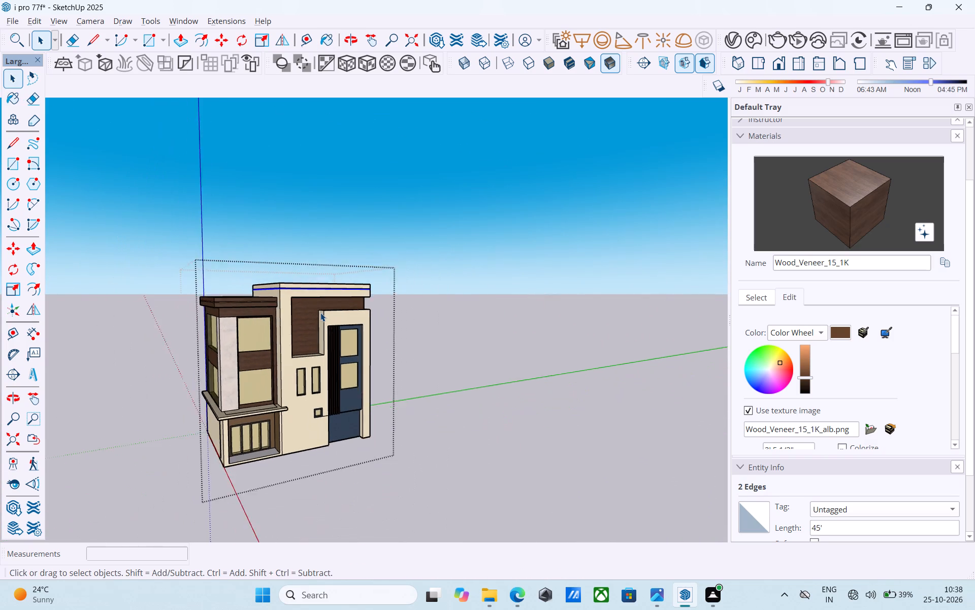
scroll(320, 313, down, 6)
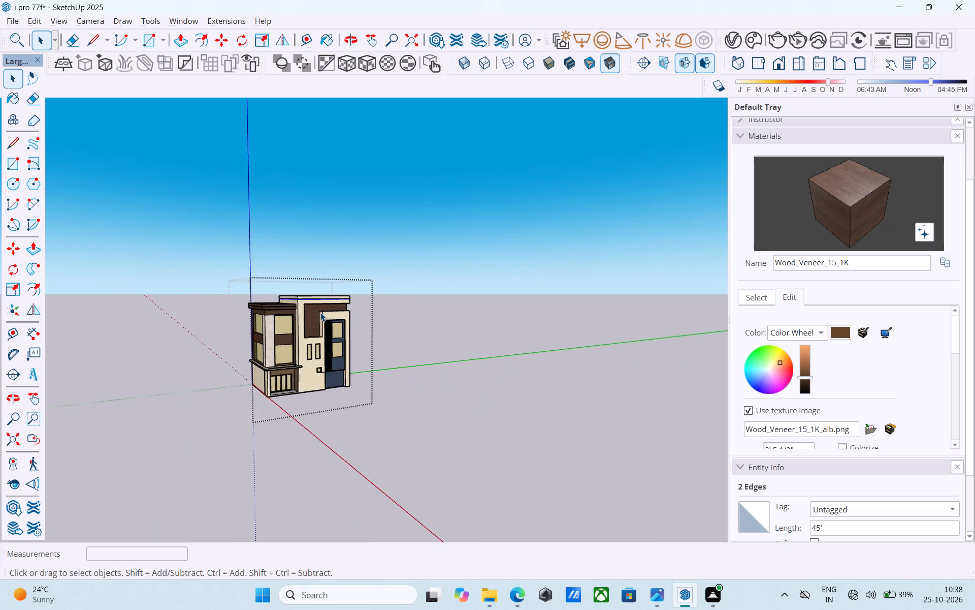
scroll(320, 313, down, 1)
middle_drag(320, 313, 286, 313)
scroll(293, 317, up, 9)
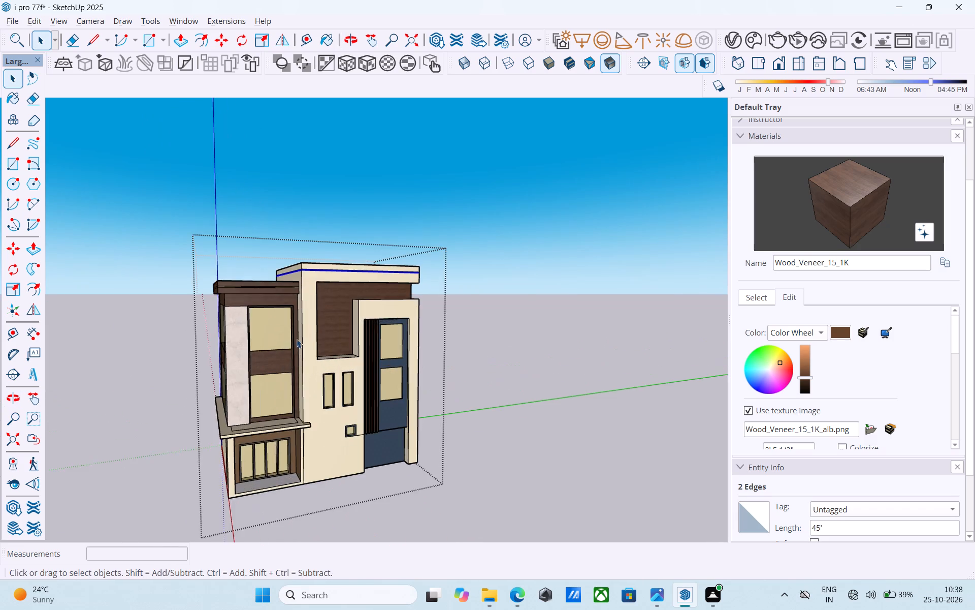
middle_drag(296, 343, 349, 325)
click(513, 308)
middle_drag(388, 335, 372, 324)
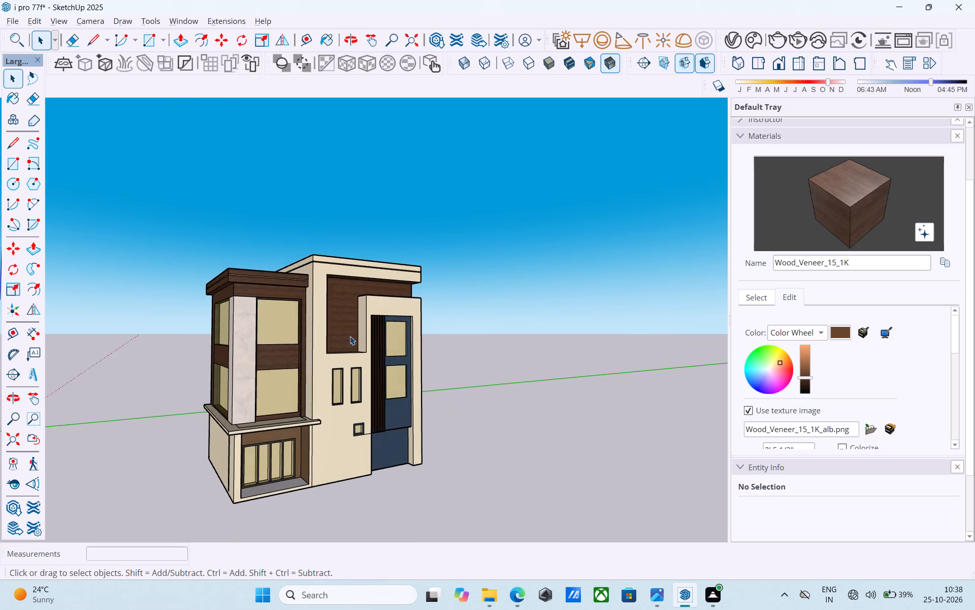
scroll(350, 336, down, 2)
Save the model.
key(ctrl+s)
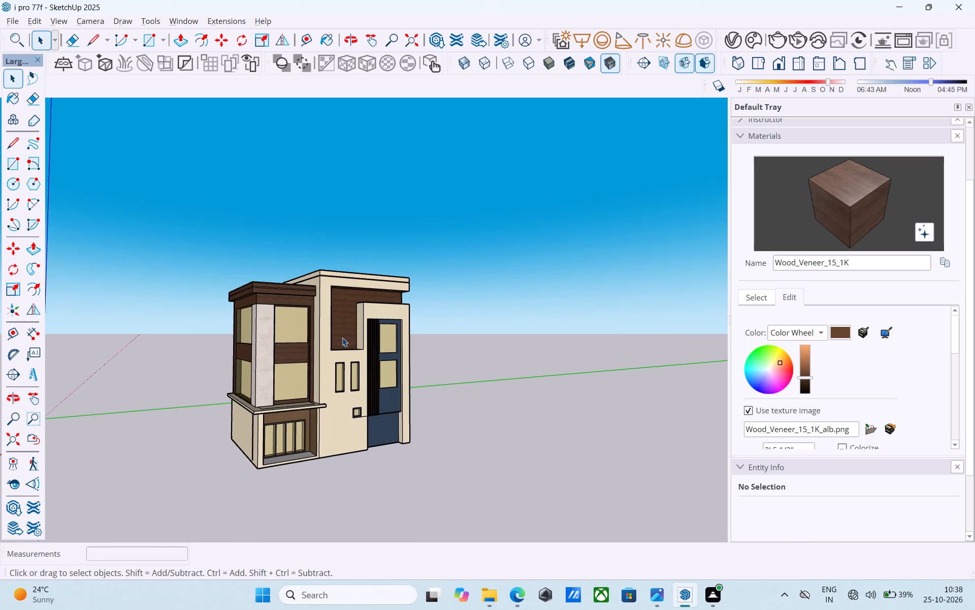
Examine the front facade and the ledge between the floors from several angles.
scroll(335, 390, up, 4)
middle_drag(302, 371, 308, 377)
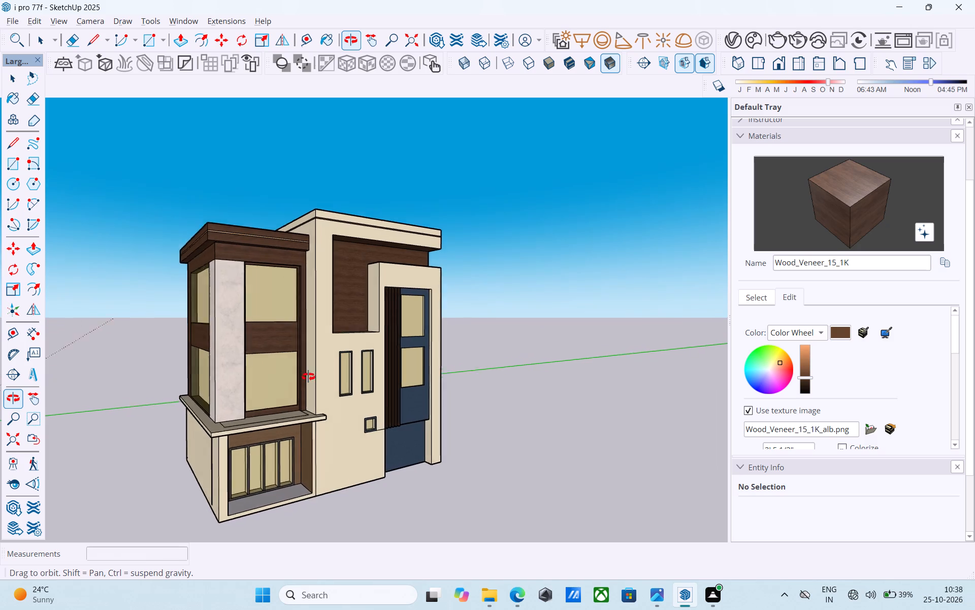
middle_drag(308, 377, 196, 372)
middle_drag(199, 375, 259, 385)
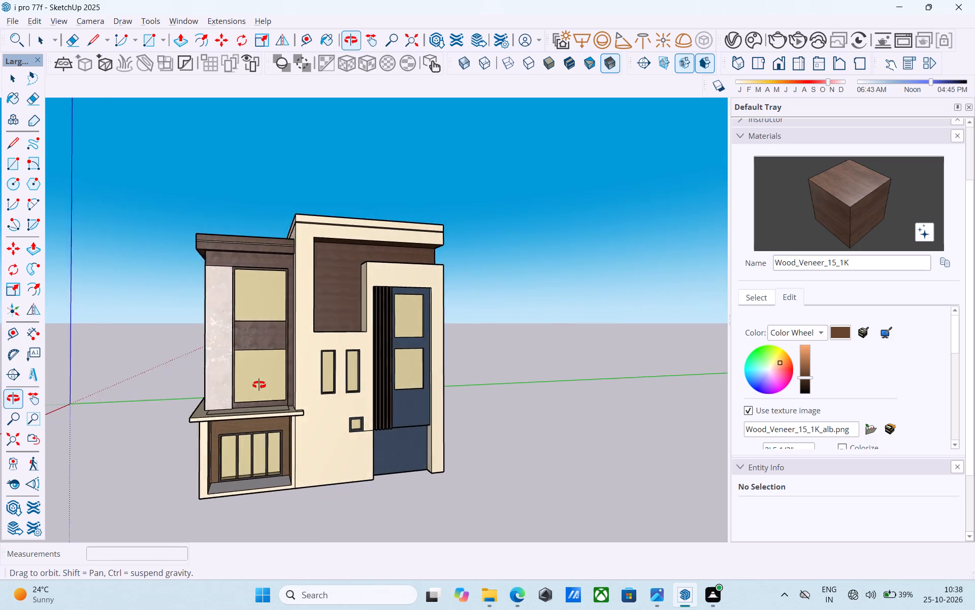
middle_drag(259, 385, 325, 383)
scroll(316, 383, up, 5)
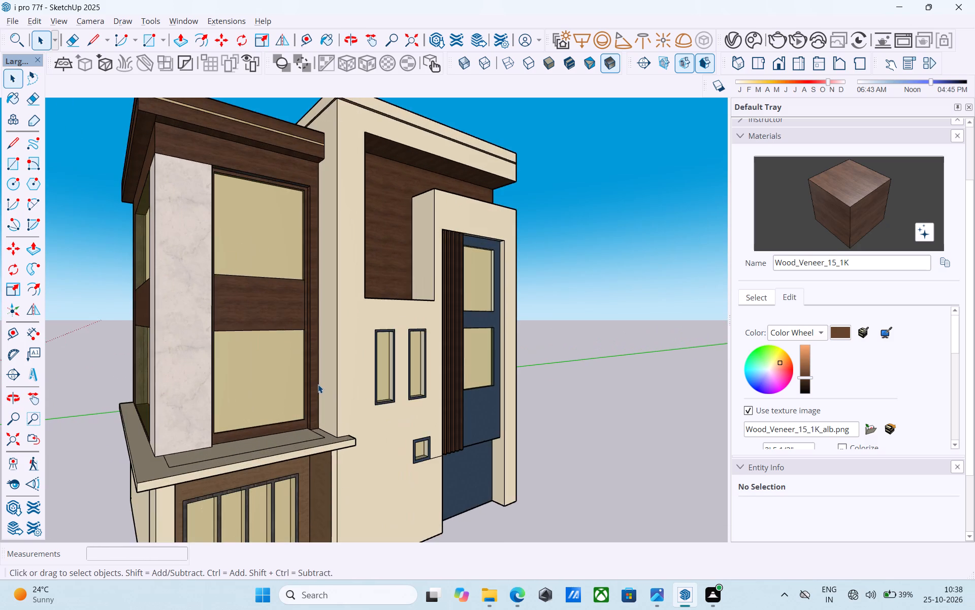
scroll(318, 384, down, 6)
middle_drag(317, 385, 322, 439)
scroll(282, 453, up, 5)
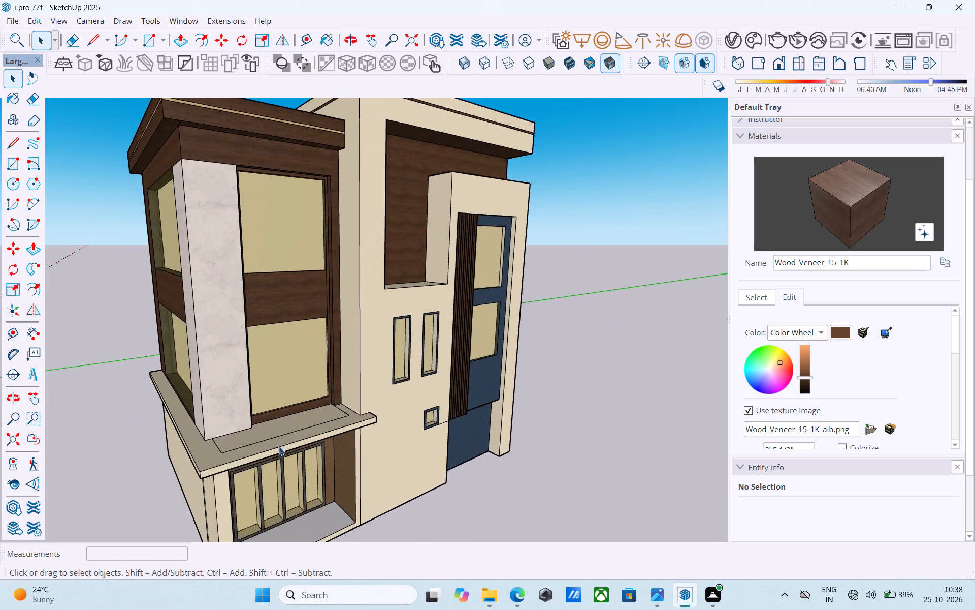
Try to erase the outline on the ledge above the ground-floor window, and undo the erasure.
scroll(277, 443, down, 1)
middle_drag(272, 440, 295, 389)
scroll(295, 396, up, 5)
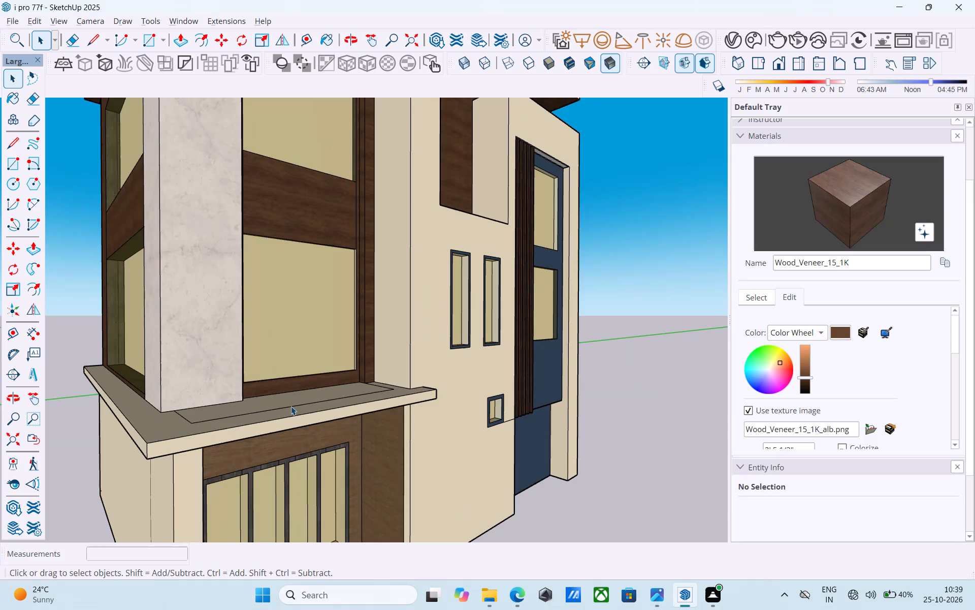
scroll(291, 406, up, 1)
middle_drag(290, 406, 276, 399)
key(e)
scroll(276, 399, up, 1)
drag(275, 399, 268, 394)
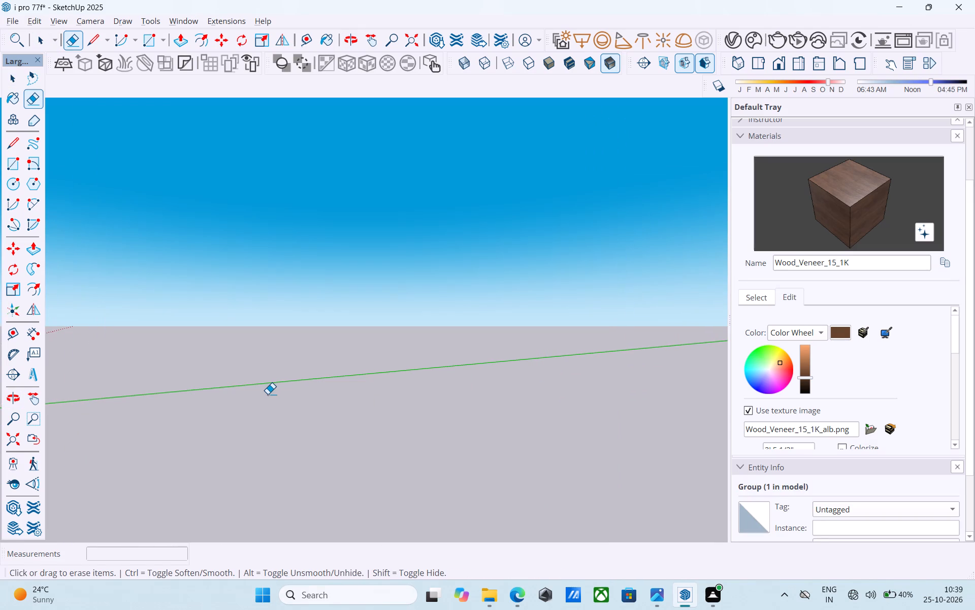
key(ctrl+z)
Inside the building group, erase the outline's long front line and the short line near the cream wall on the ledge's top.
key(space)
double_click(268, 393)
scroll(268, 392, up, 2)
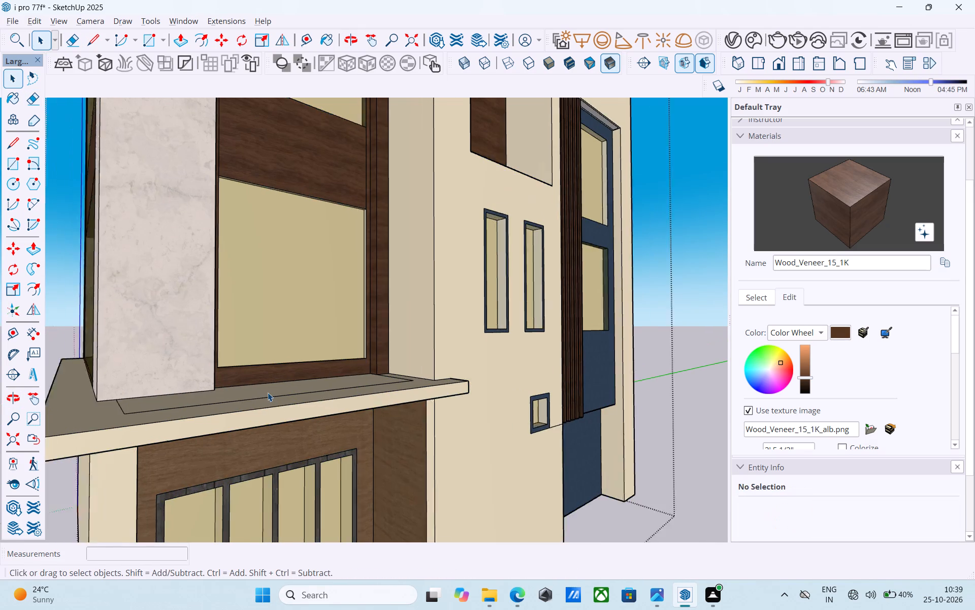
scroll(268, 392, up, 1)
key(e)
drag(268, 392, 272, 400)
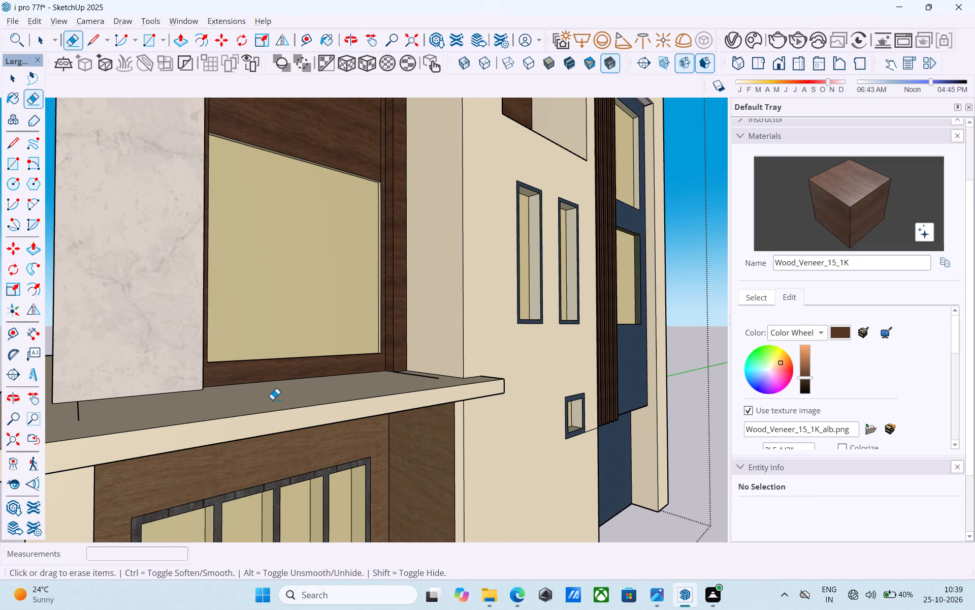
scroll(334, 369, down, 5)
middle_drag(335, 374, 324, 462)
scroll(337, 439, up, 2)
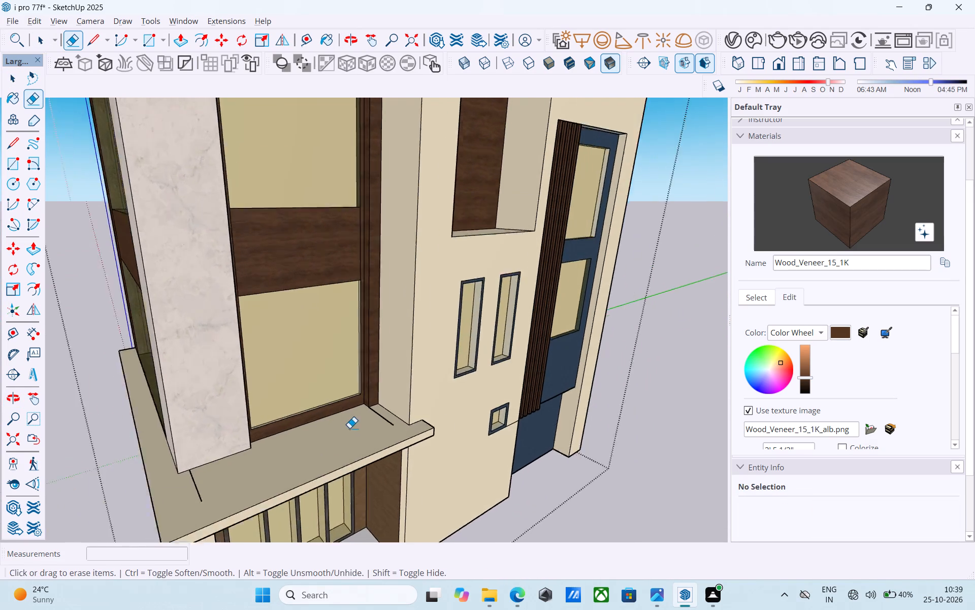
scroll(349, 428, up, 5)
drag(398, 417, 408, 415)
scroll(402, 422, down, 5)
middle_drag(376, 448, 367, 274)
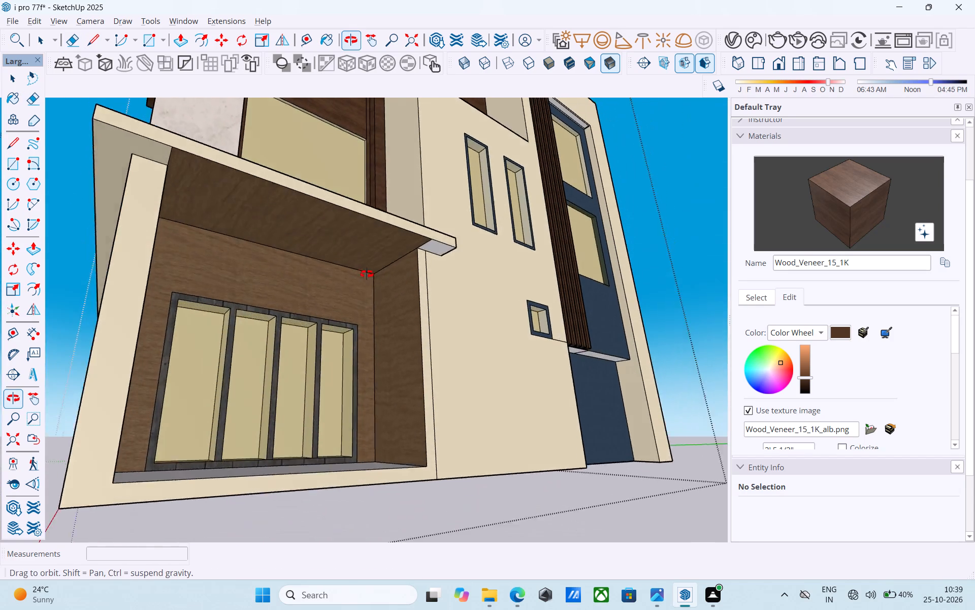
middle_drag(367, 274, 411, 393)
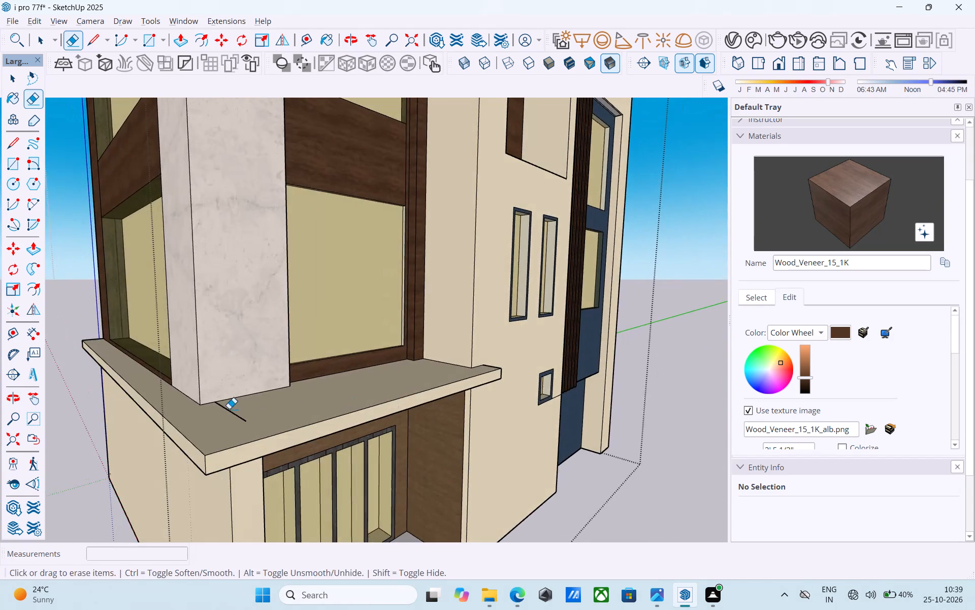
Push/Pull the top face of the ledge above the ground-floor window by 1".
scroll(229, 409, down, 3)
middle_drag(223, 409, 218, 431)
scroll(223, 441, up, 4)
key(space)
click(225, 453)
key(p)
click(225, 453)
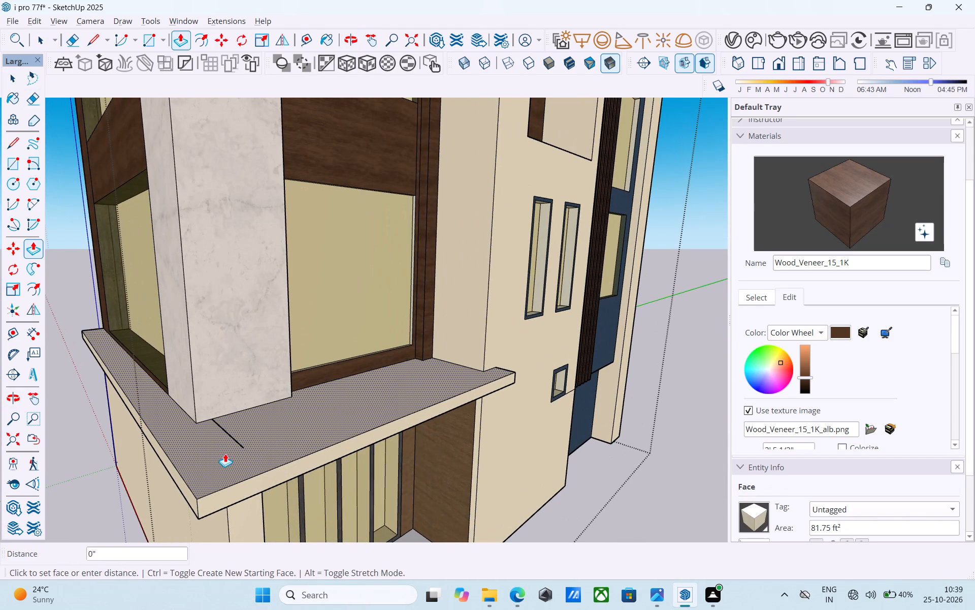
text(1")
key(Return)
key(space)
Examine the whole building from below, the front and above, including the modified ledge.
scroll(218, 448, down, 6)
middle_drag(215, 446, 155, 350)
scroll(161, 343, down, 9)
middle_drag(218, 377, 79, 290)
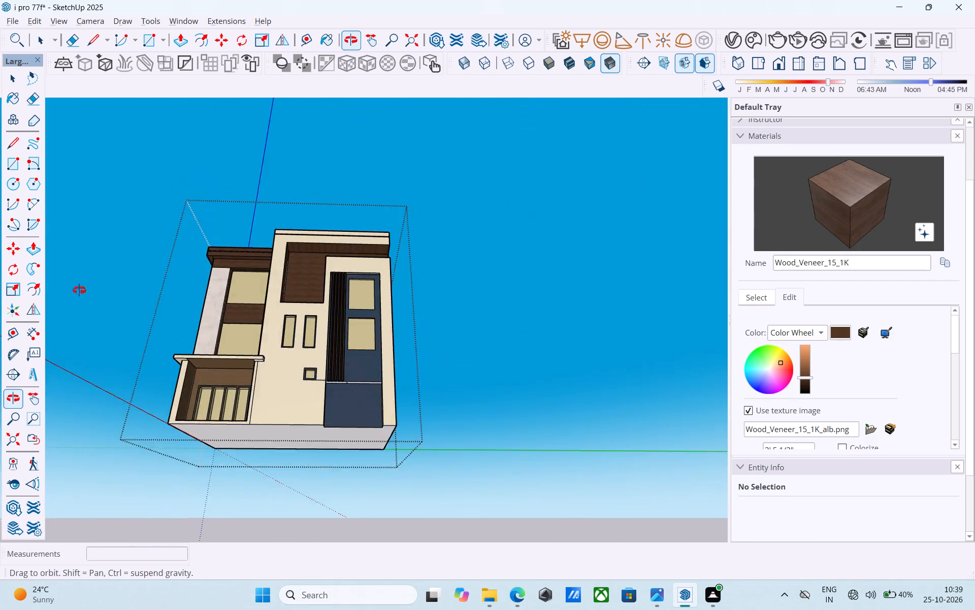
middle_drag(79, 290, 241, 411)
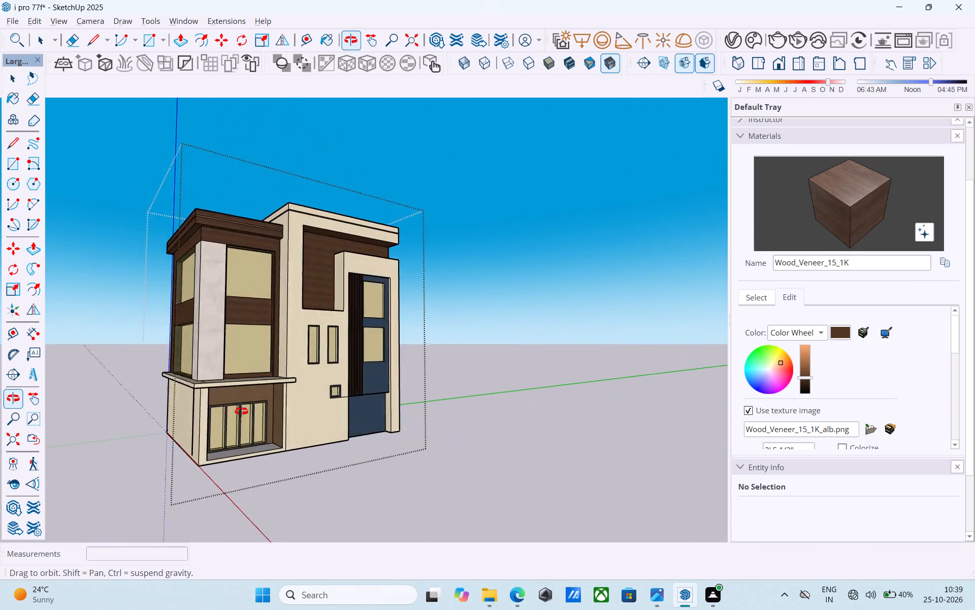
middle_drag(241, 411, 200, 429)
middle_drag(340, 378, 300, 450)
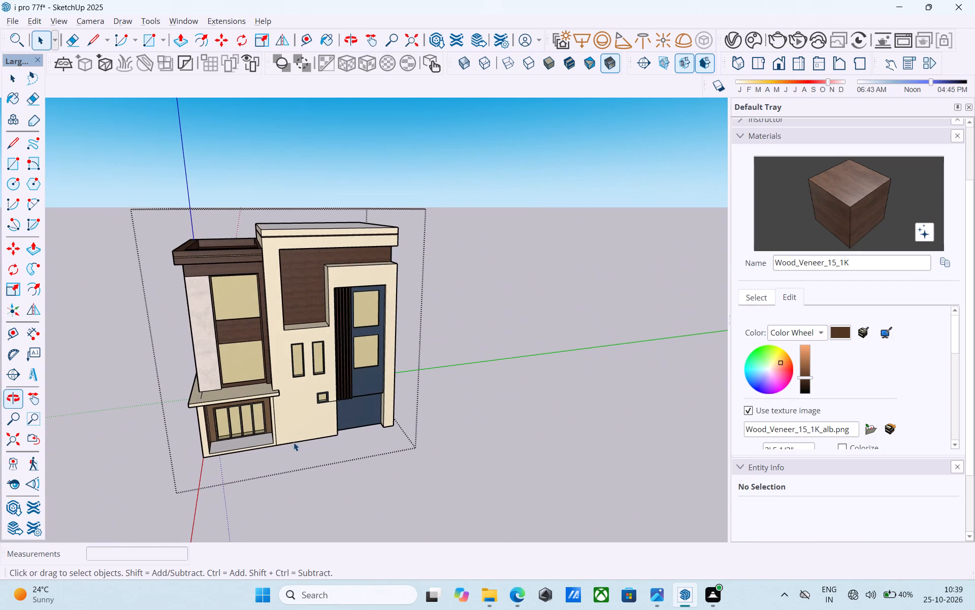
middle_drag(281, 429, 261, 415)
middle_drag(236, 410, 273, 408)
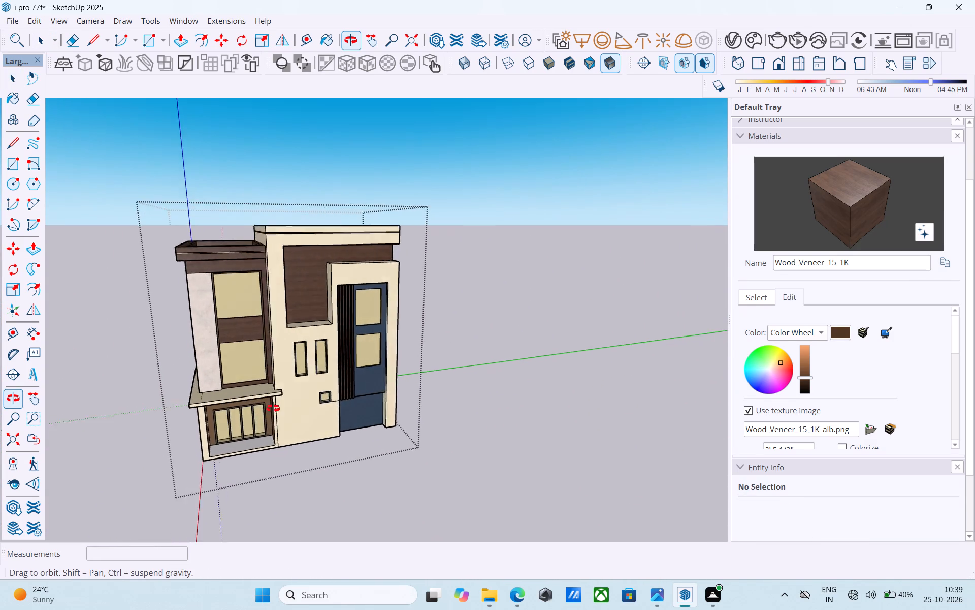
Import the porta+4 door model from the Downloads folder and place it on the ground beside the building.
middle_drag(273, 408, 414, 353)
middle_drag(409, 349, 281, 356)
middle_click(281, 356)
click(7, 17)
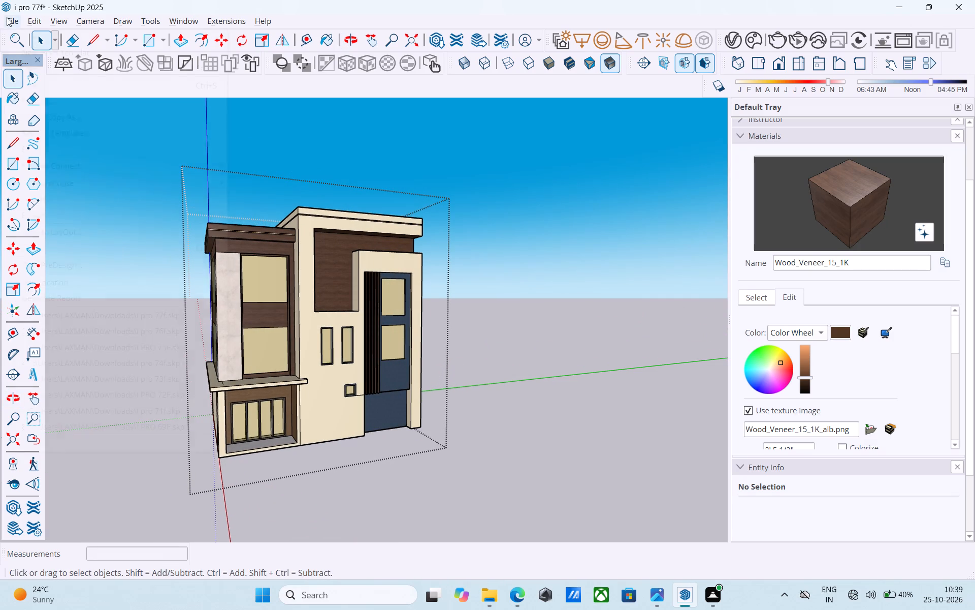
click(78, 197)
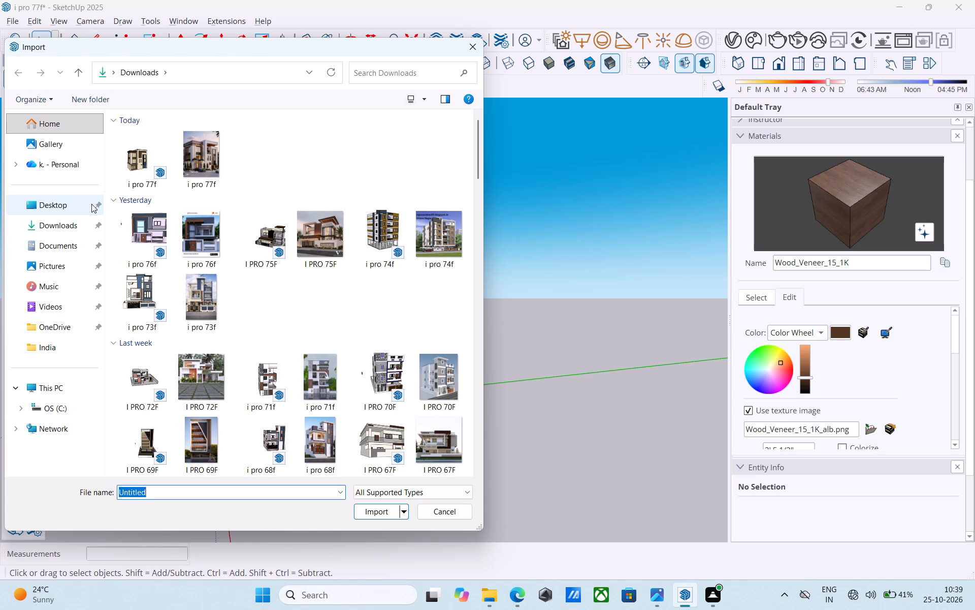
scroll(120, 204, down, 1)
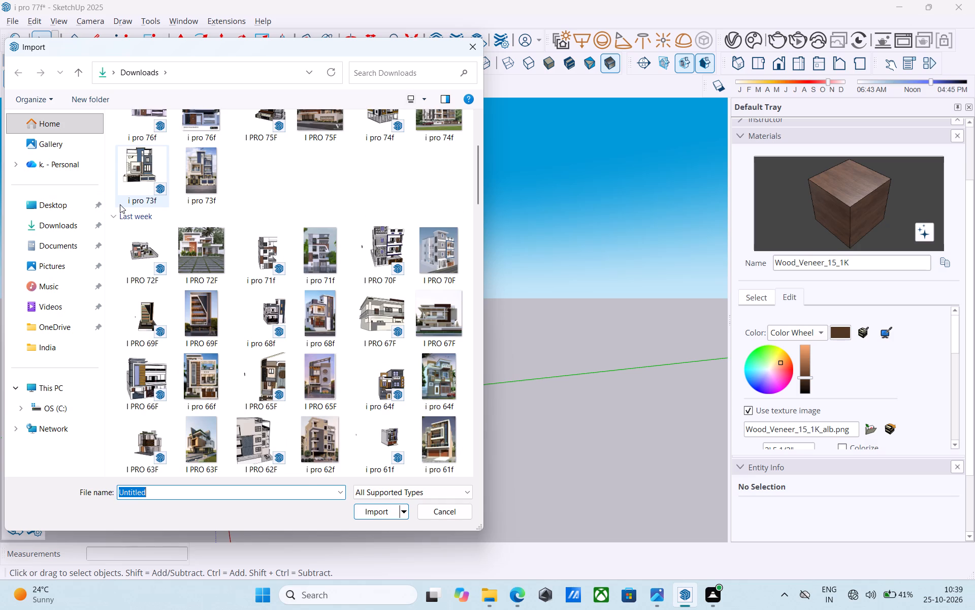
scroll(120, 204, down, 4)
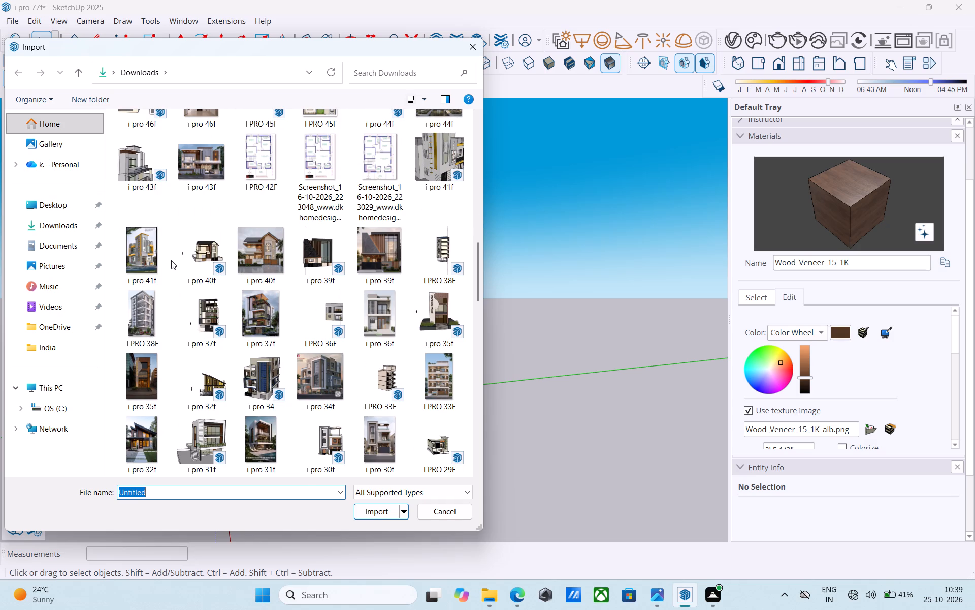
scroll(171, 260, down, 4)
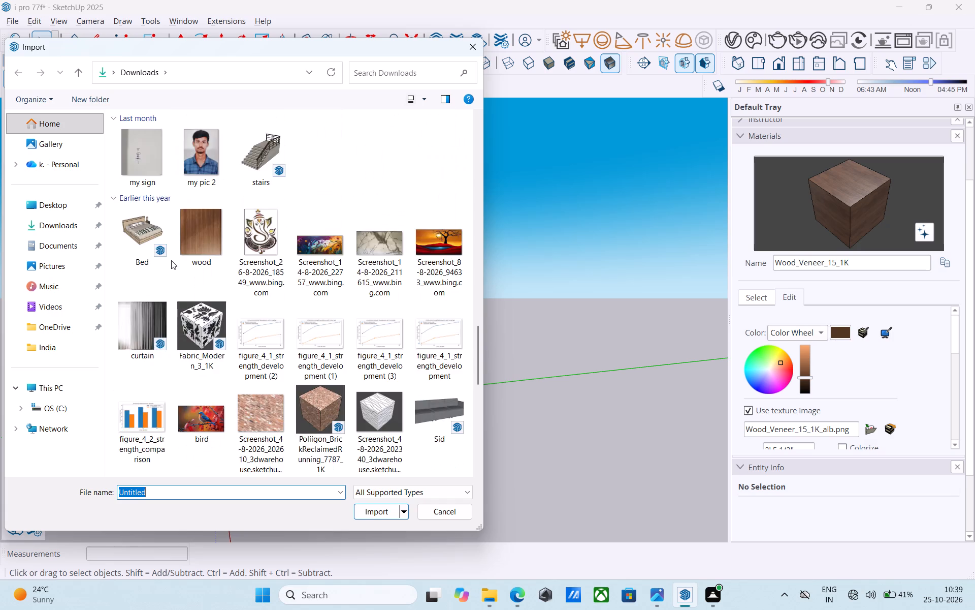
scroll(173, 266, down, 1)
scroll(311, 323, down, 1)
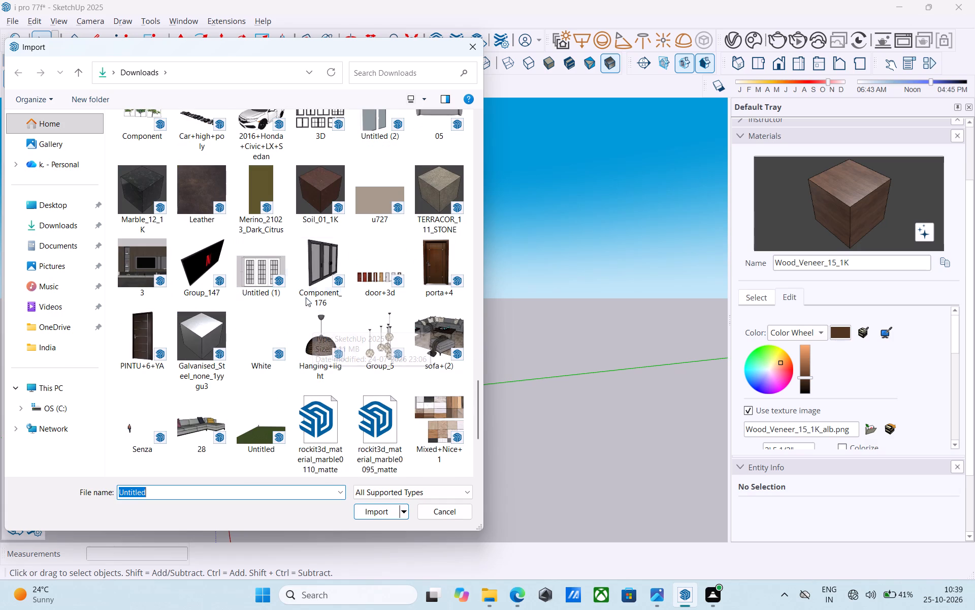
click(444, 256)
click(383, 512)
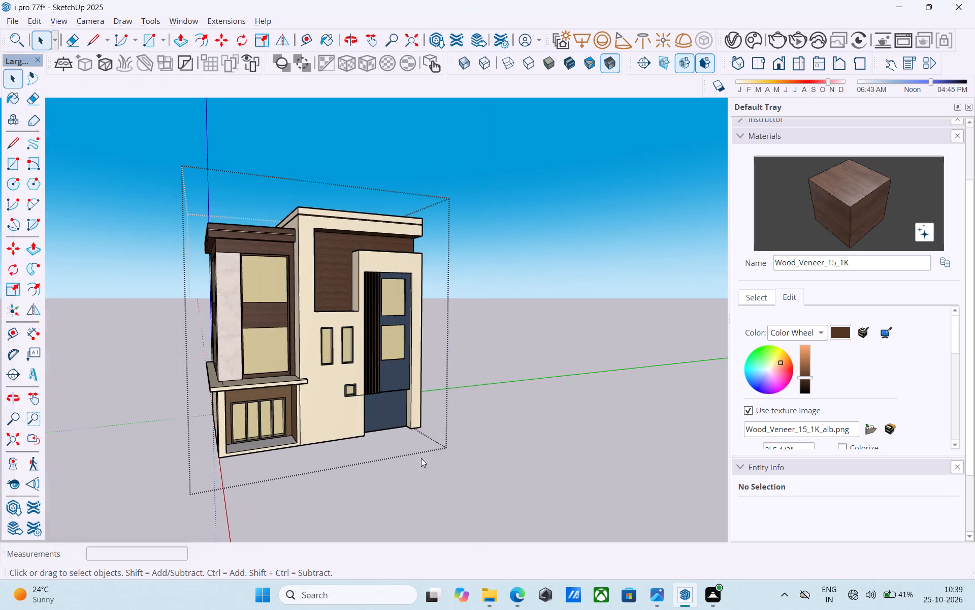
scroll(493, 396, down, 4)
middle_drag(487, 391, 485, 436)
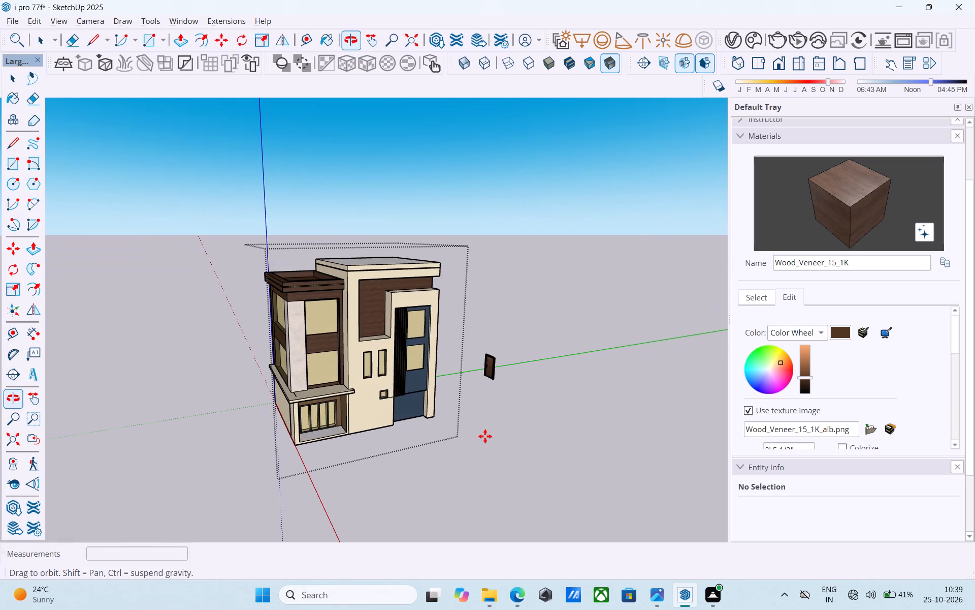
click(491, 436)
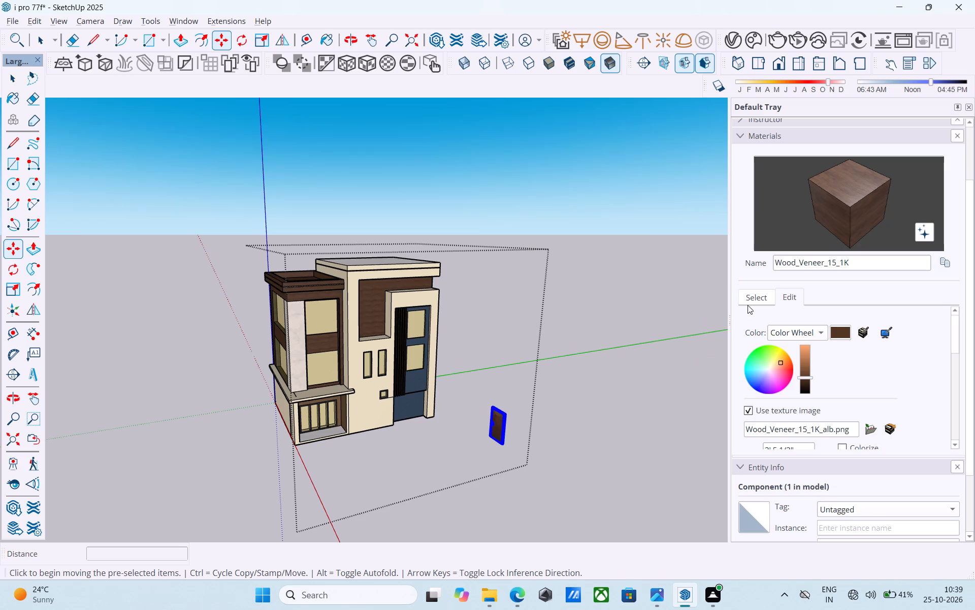
Paint the tall block's cream front wall and the front and side faces of its roof band with the in-model 0053_Ivory material.
click(754, 300)
click(801, 311)
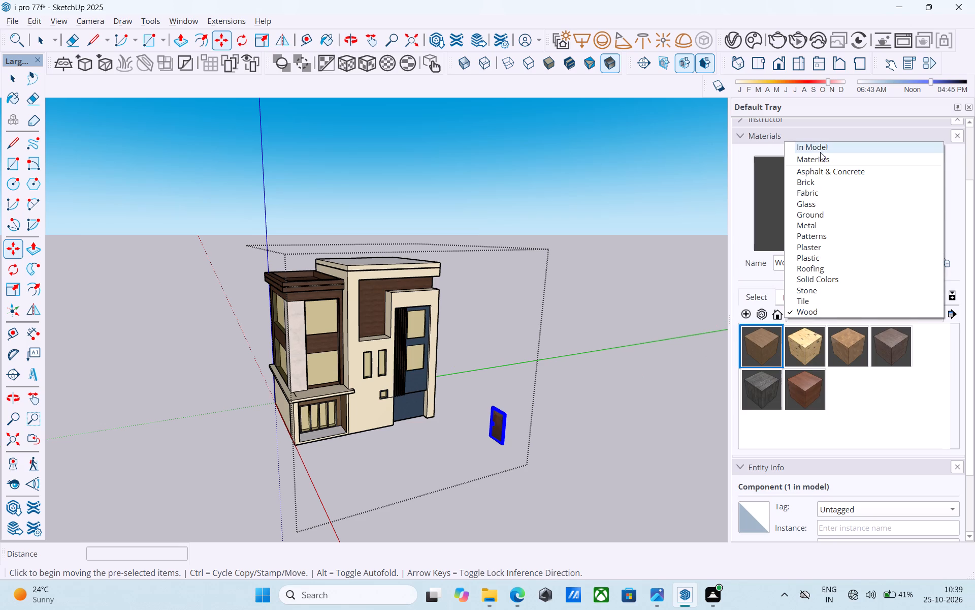
click(820, 151)
click(894, 348)
scroll(477, 340, up, 3)
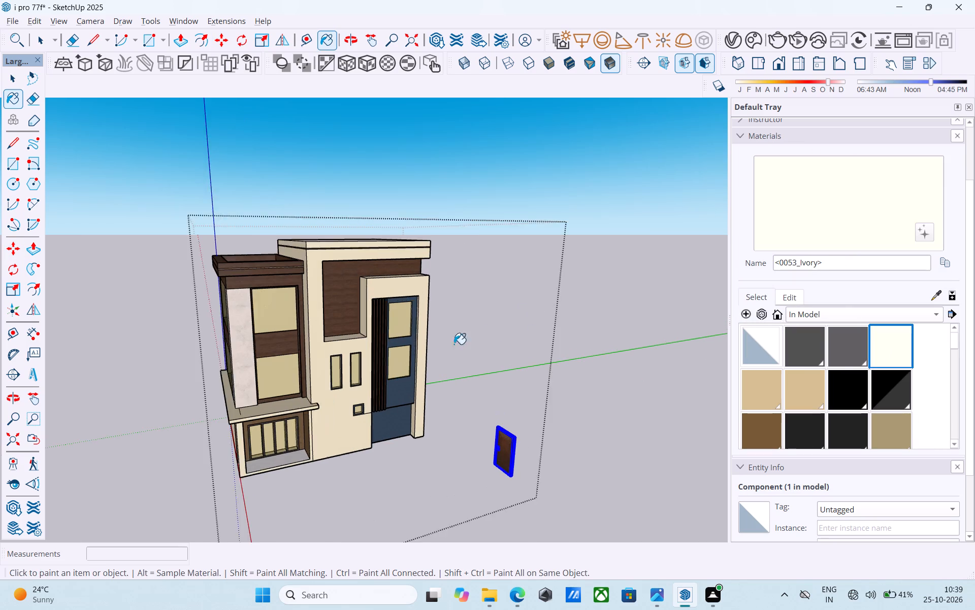
scroll(454, 344, up, 1)
click(377, 291)
scroll(286, 247, up, 6)
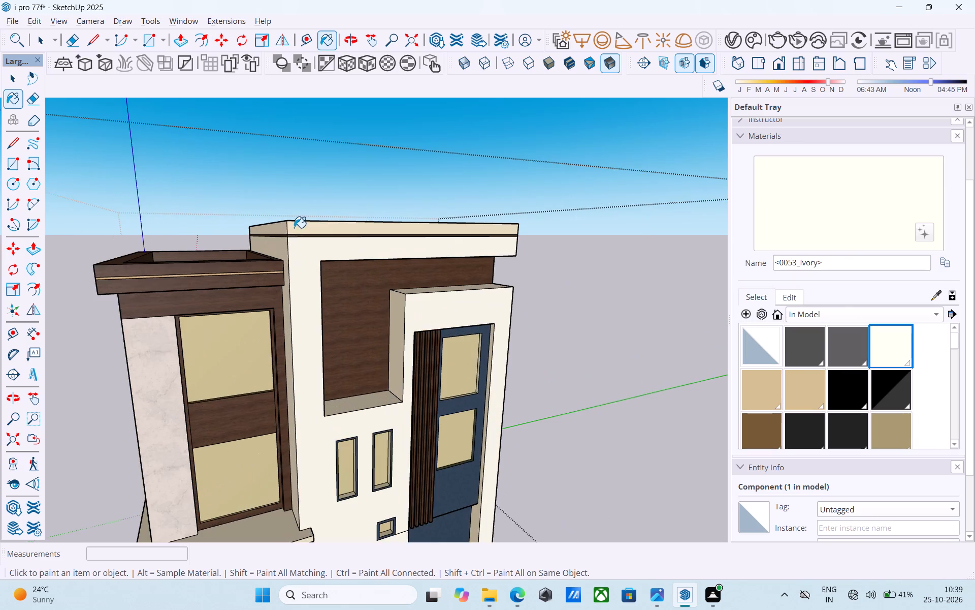
click(294, 228)
scroll(286, 230, up, 5)
click(285, 229)
click(277, 251)
scroll(277, 251, down, 5)
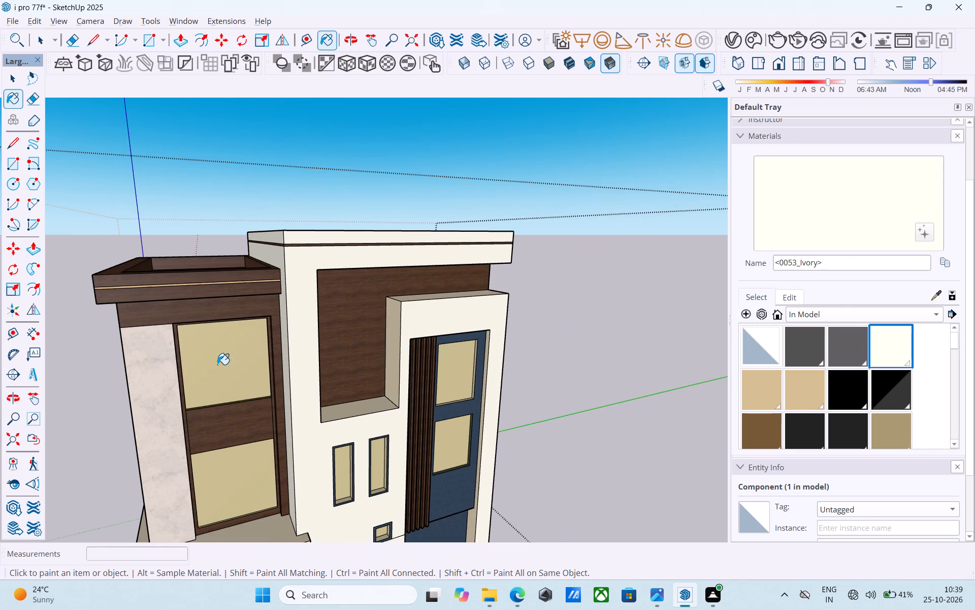
Paint the ground-floor side wall and the pillar beside the blue door panel with 0053_Ivory, and leave the building group.
scroll(216, 360, down, 5)
middle_drag(209, 360, 251, 327)
scroll(187, 352, down, 4)
middle_drag(187, 352, 375, 341)
scroll(339, 308, down, 5)
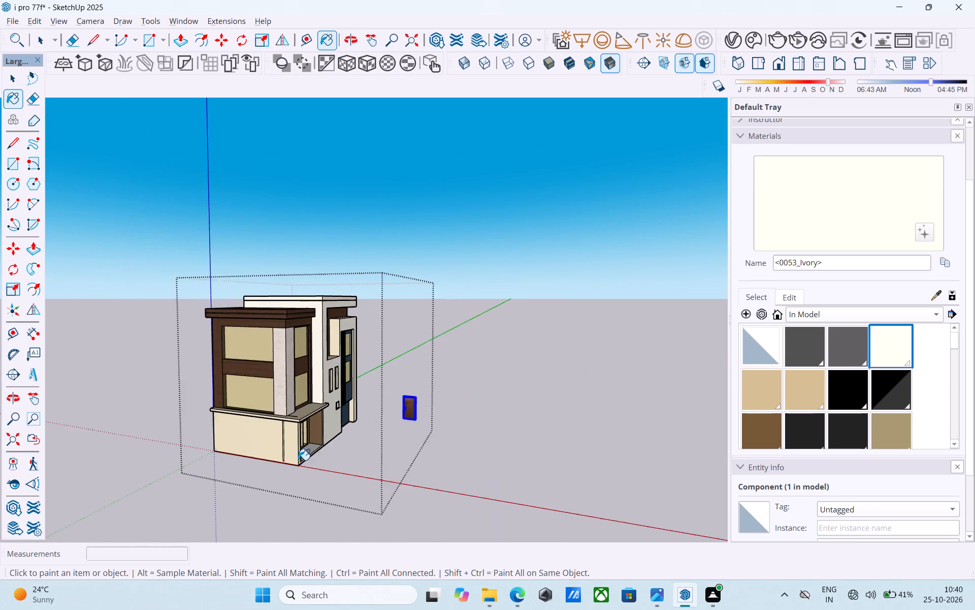
scroll(290, 471, up, 6)
click(263, 423)
middle_drag(301, 412, 94, 392)
scroll(361, 393, up, 6)
middle_drag(369, 384, 379, 388)
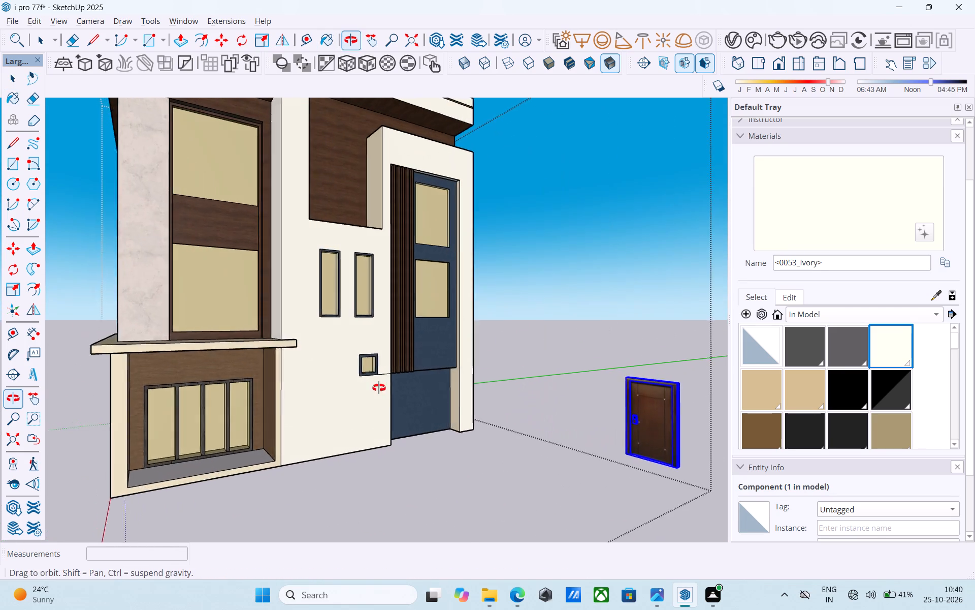
middle_drag(379, 388, 412, 388)
scroll(379, 388, up, 1)
scroll(457, 387, up, 4)
click(472, 390)
scroll(472, 390, down, 4)
middle_drag(464, 394, 194, 439)
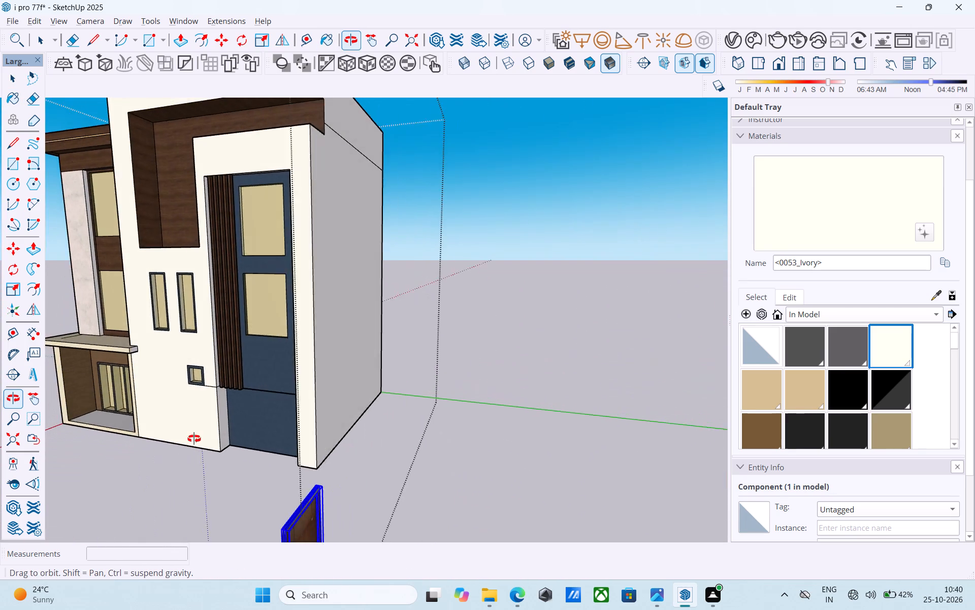
middle_drag(194, 439, 323, 518)
scroll(312, 494, down, 6)
middle_drag(247, 416, 334, 421)
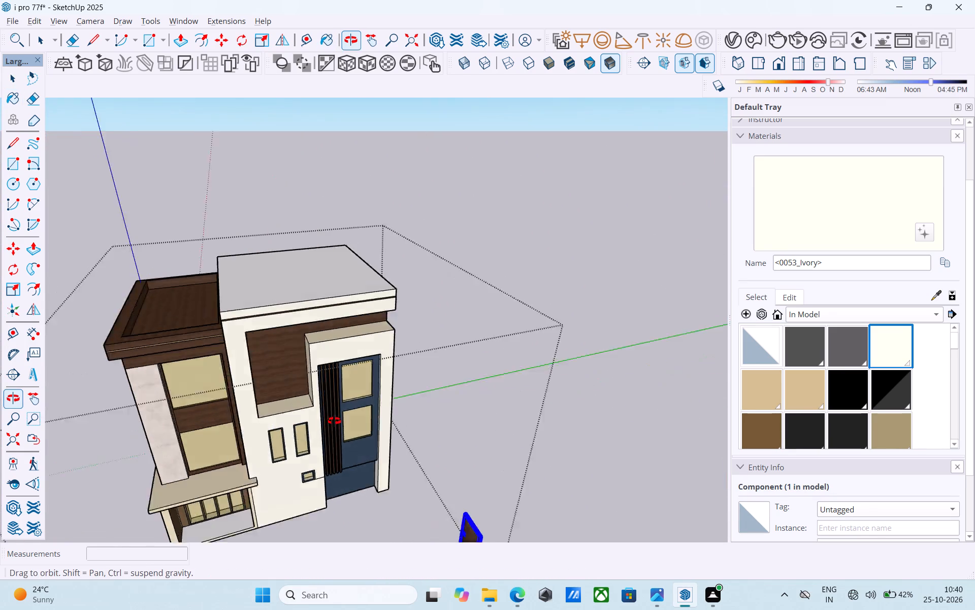
middle_drag(334, 421, 371, 282)
key(space)
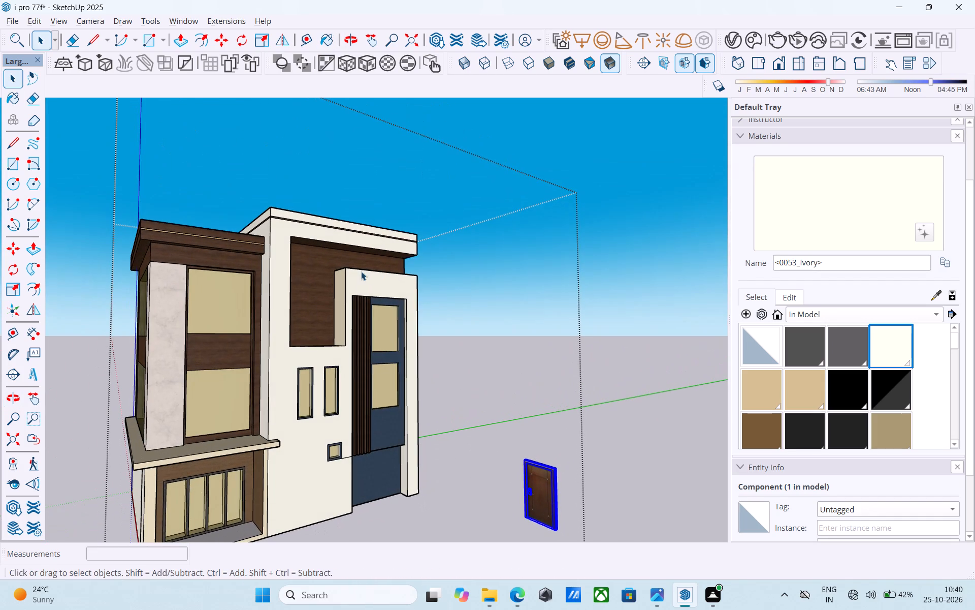
click(638, 283)
Save the house model.
scroll(474, 283, down, 4)
middle_drag(406, 282, 432, 311)
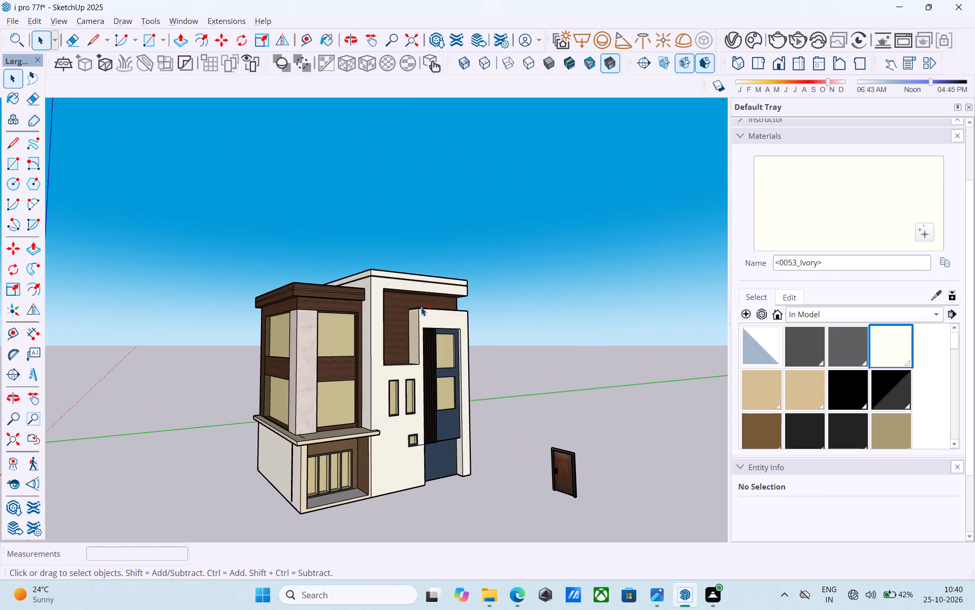
key(ctrl+s)
click(422, 378)
Examine the repainted facade, the upper window surround and the whole building from several angles.
middle_drag(419, 379, 400, 365)
scroll(434, 317, down, 4)
middle_drag(342, 346, 193, 374)
scroll(331, 322, up, 10)
middle_drag(336, 352, 262, 357)
scroll(262, 357, up, 5)
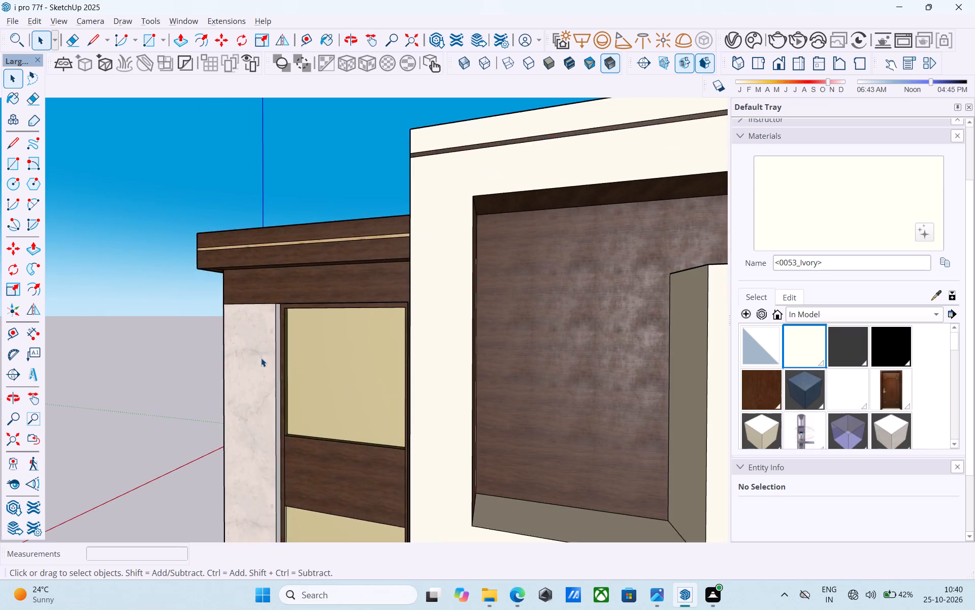
scroll(261, 358, up, 12)
click(294, 333)
scroll(293, 333, down, 3)
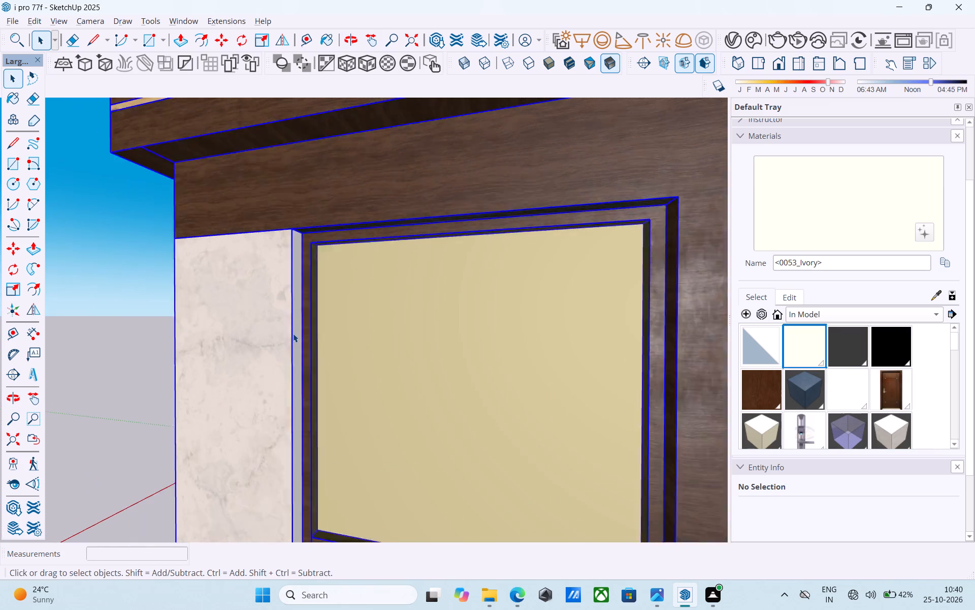
scroll(293, 333, down, 13)
middle_drag(278, 344, 346, 346)
scroll(290, 324, down, 18)
middle_drag(256, 345, 308, 353)
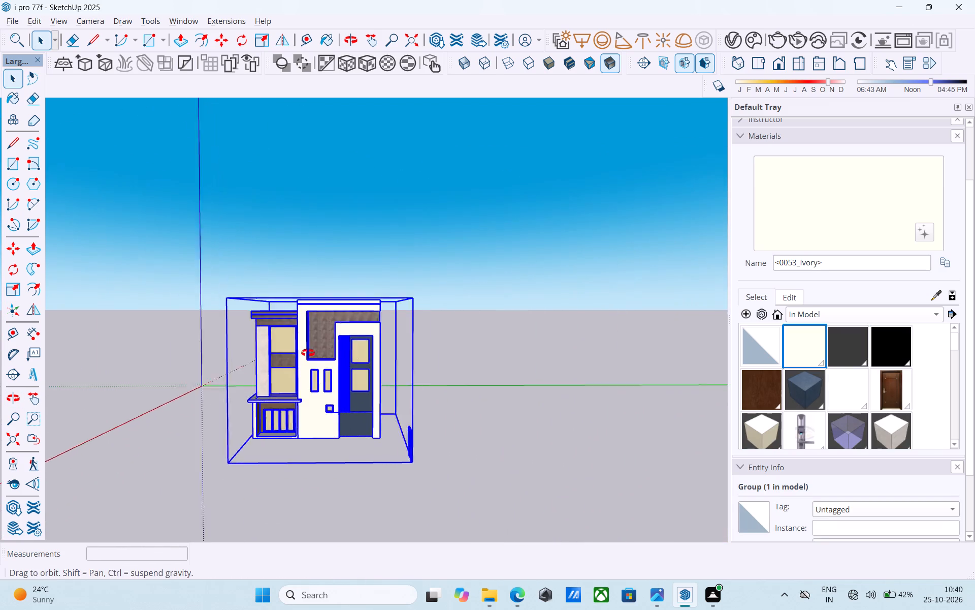
middle_drag(308, 353, 359, 368)
middle_drag(322, 411, 319, 408)
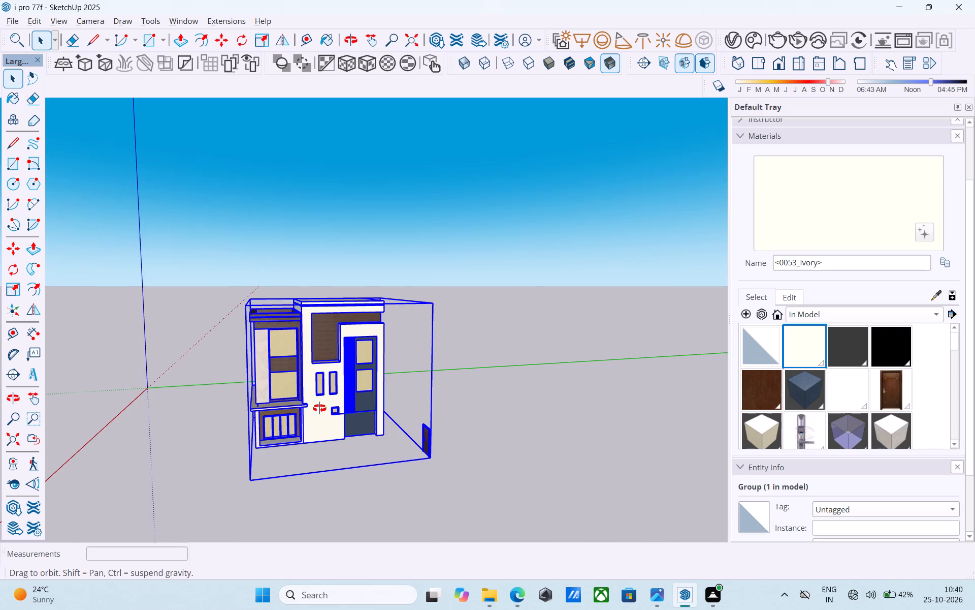
middle_drag(319, 408, 314, 371)
scroll(315, 371, up, 9)
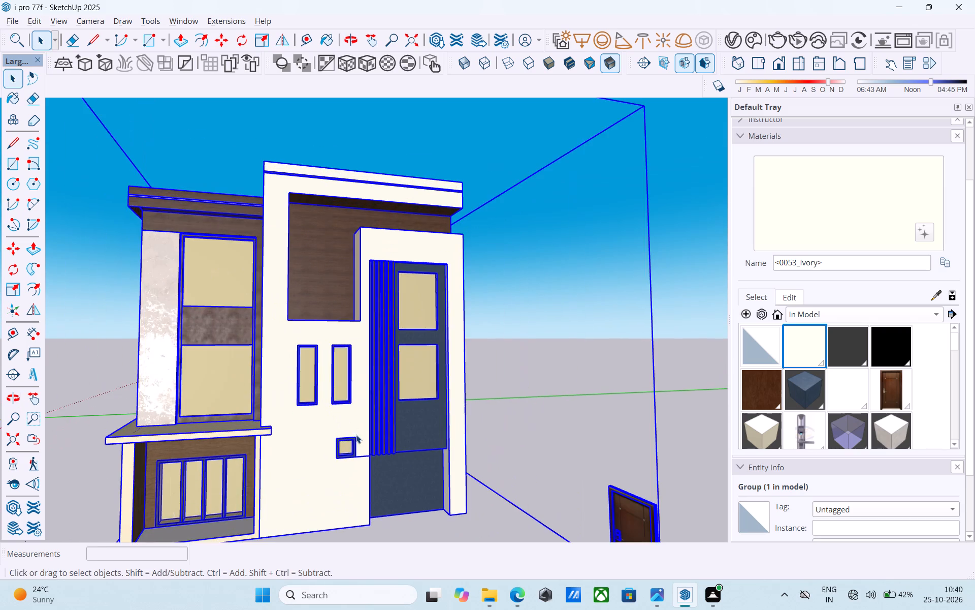
middle_drag(358, 435, 416, 433)
scroll(377, 408, up, 1)
scroll(257, 349, down, 5)
middle_drag(302, 387, 311, 378)
scroll(311, 378, up, 1)
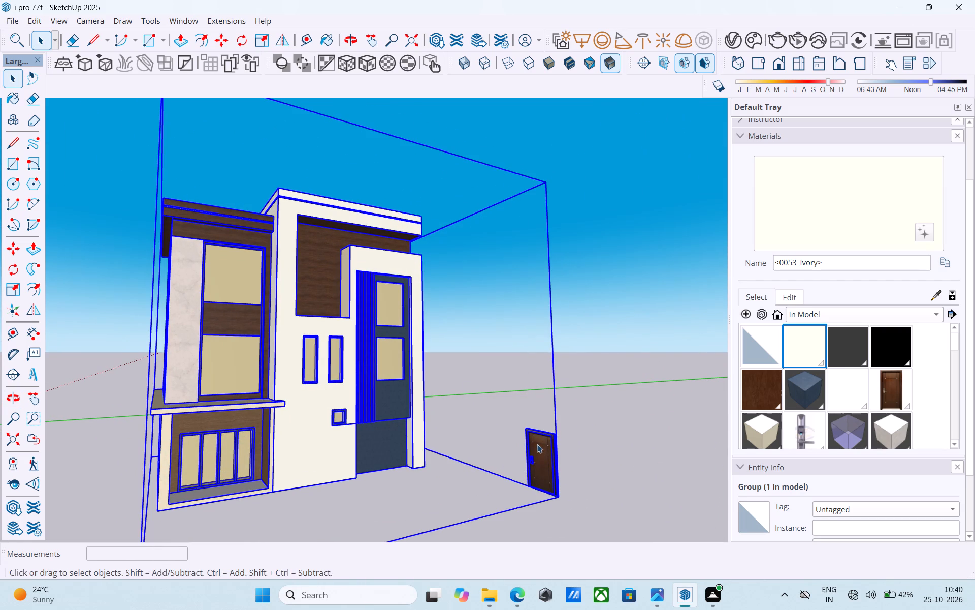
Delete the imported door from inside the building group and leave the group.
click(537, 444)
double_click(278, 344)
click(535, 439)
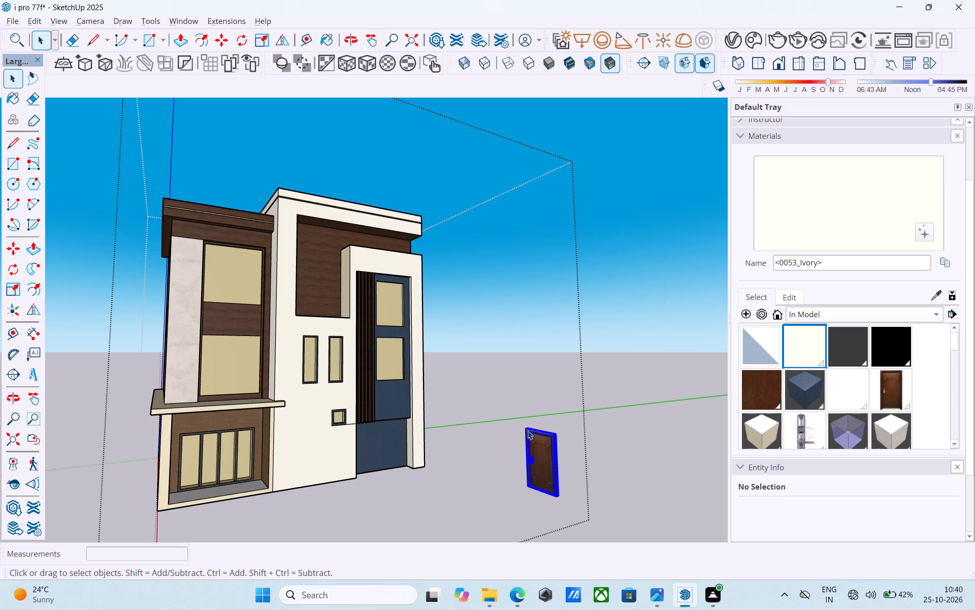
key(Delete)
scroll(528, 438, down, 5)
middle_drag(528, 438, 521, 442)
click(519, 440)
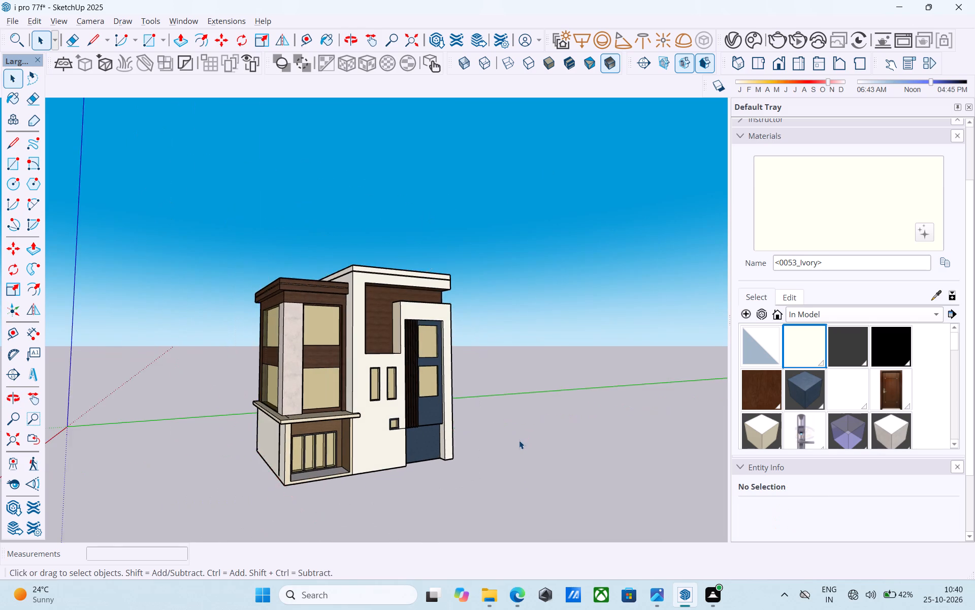
Examine the whole building's front corner and side from several angles.
scroll(512, 425, down, 2)
middle_drag(515, 440, 545, 443)
middle_drag(470, 383, 484, 357)
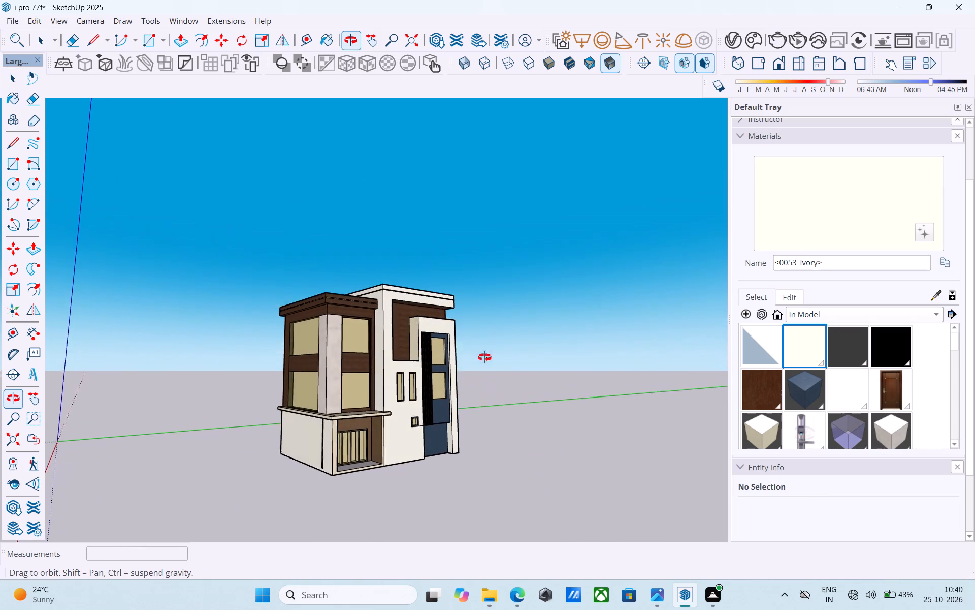
middle_drag(484, 357, 483, 345)
scroll(428, 372, up, 3)
scroll(404, 379, down, 3)
middle_drag(404, 379, 430, 411)
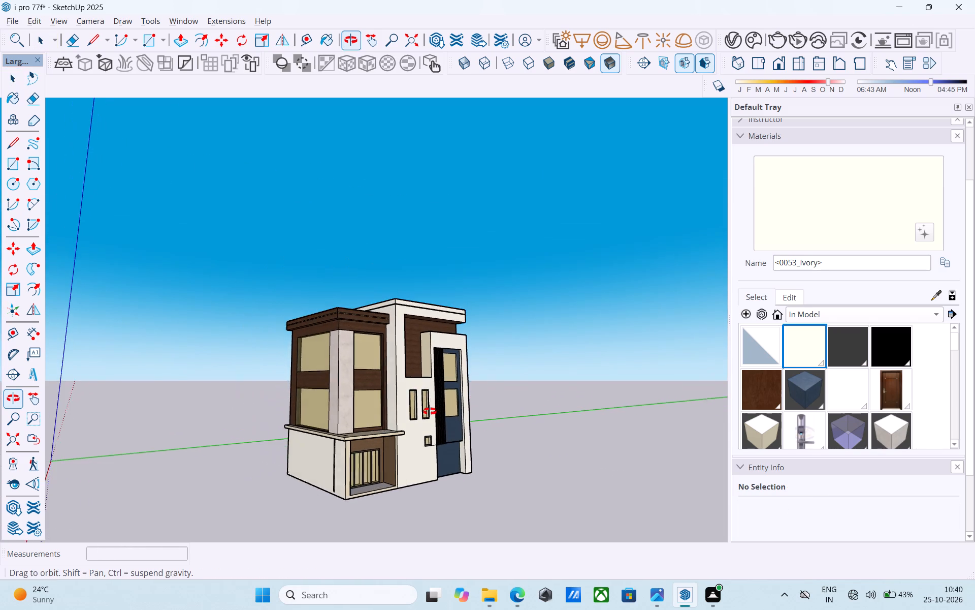
middle_drag(430, 411, 428, 411)
middle_drag(369, 413, 410, 379)
middle_drag(410, 378, 346, 398)
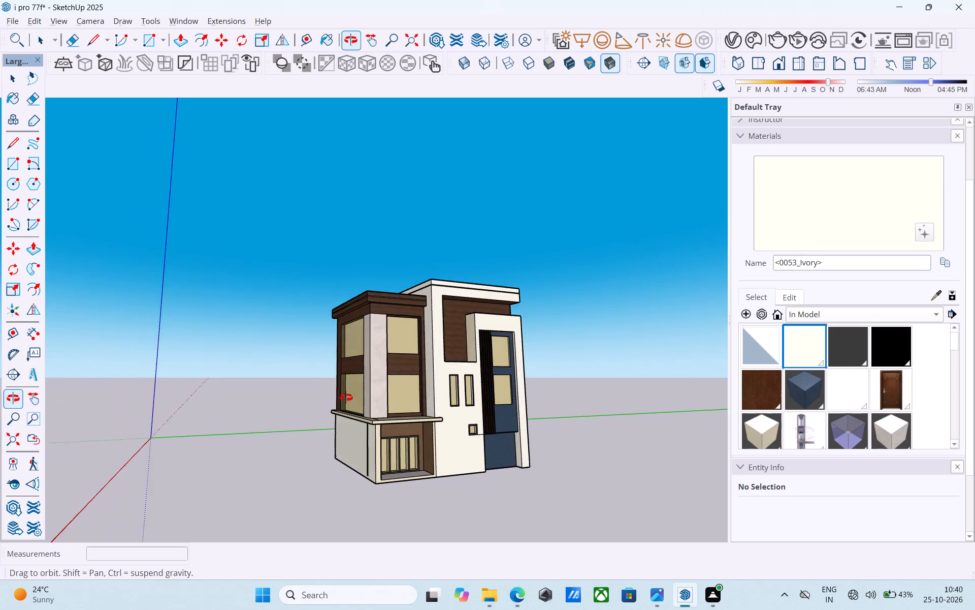
middle_drag(346, 398, 389, 422)
Inside the building group, push/pull the plain ground-floor side wall below the ledge outward by 1".
scroll(397, 428, up, 20)
scroll(397, 428, up, 1)
scroll(365, 472, down, 6)
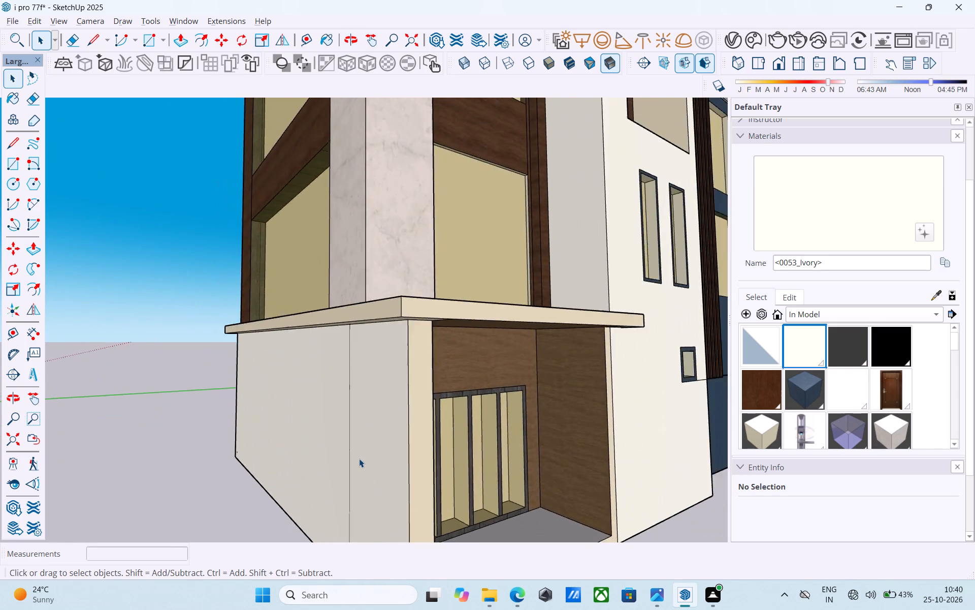
scroll(359, 459, down, 3)
scroll(359, 458, up, 4)
scroll(359, 458, down, 5)
double_click(359, 456)
scroll(359, 457, up, 3)
click(359, 456)
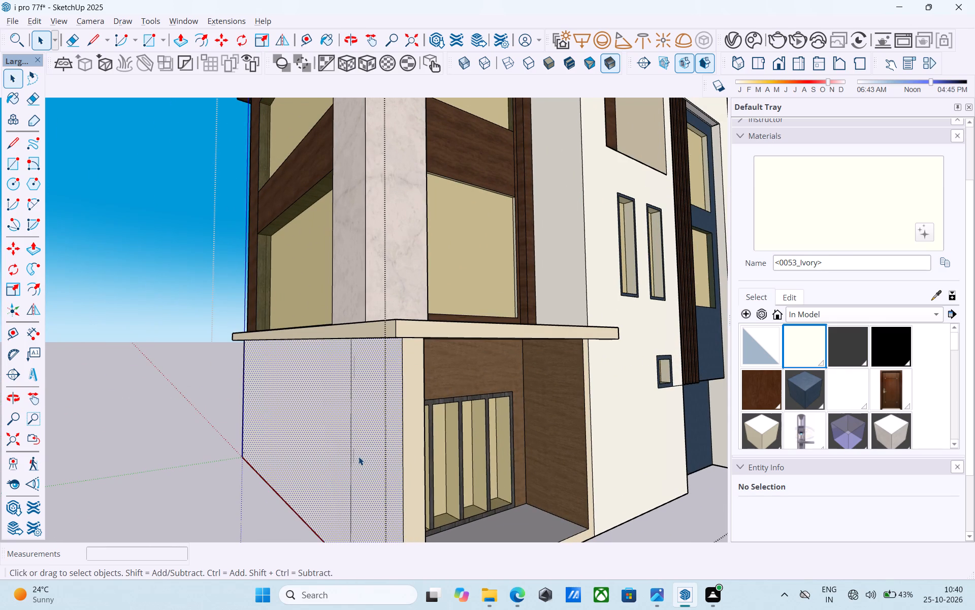
key(p)
click(359, 456)
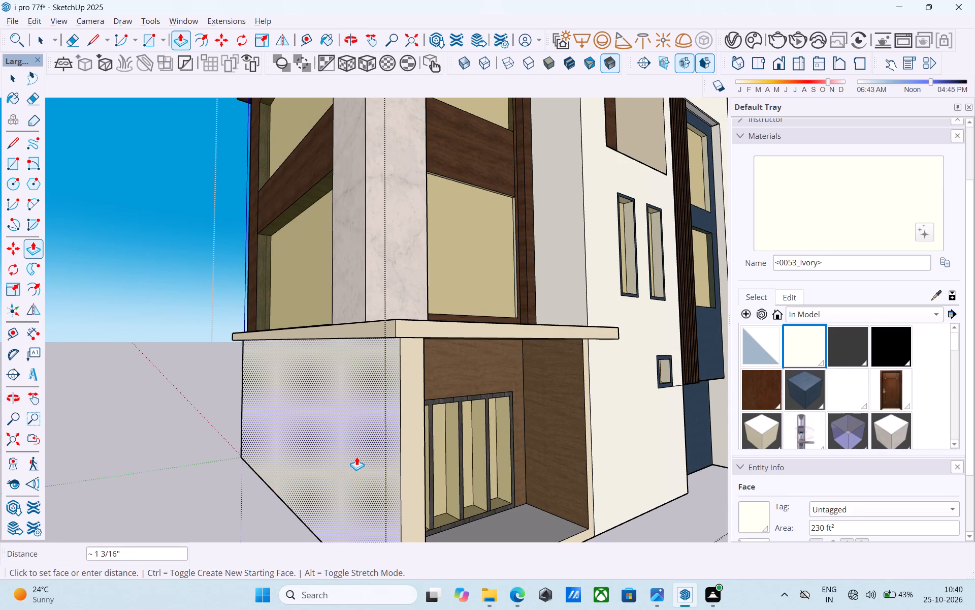
text(1")
key(Return)
key(space)
scroll(354, 454, down, 15)
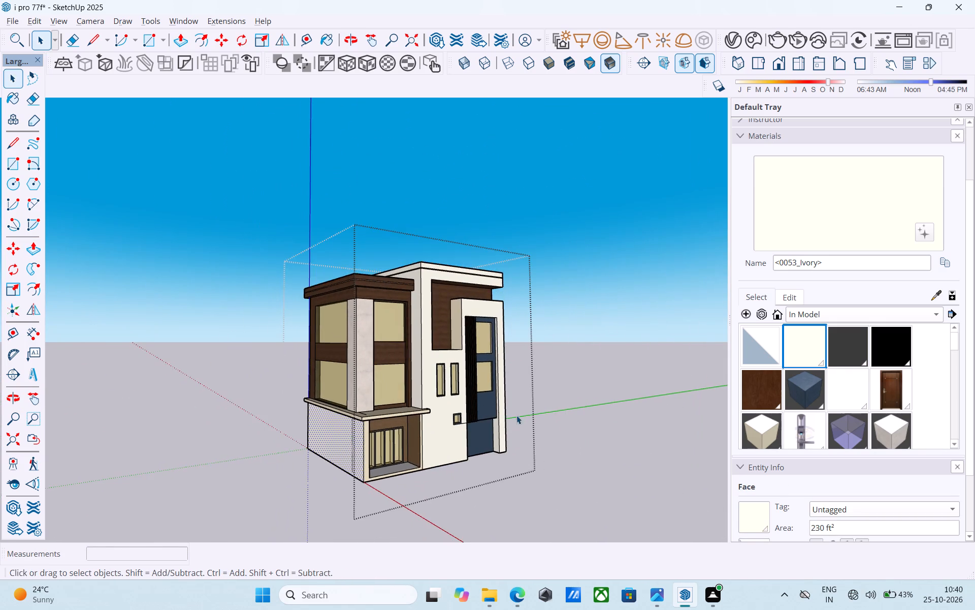
Leave the building group and save the house model.
click(542, 404)
key(ctrl+s)
click(453, 389)
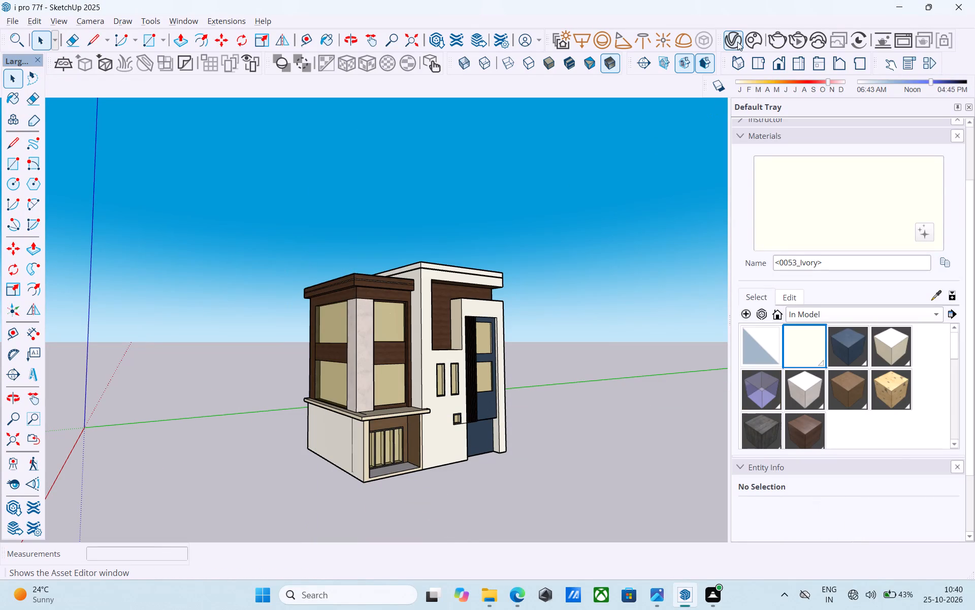
Render the house's front corner view in V-Ray, examine the finished image, and close the frame buffer.
middle_drag(573, 216, 560, 261)
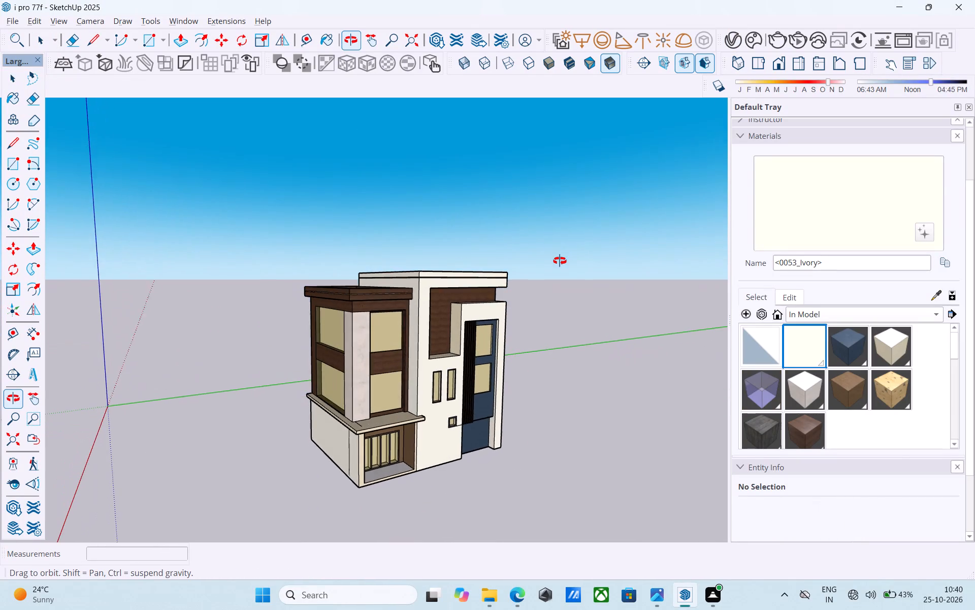
middle_drag(560, 261, 570, 266)
middle_drag(568, 261, 559, 254)
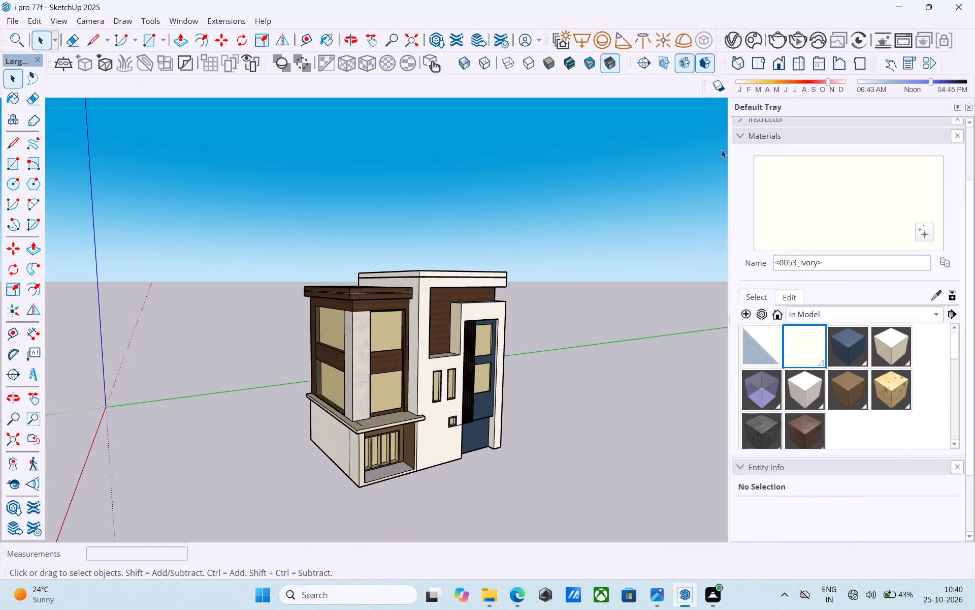
click(773, 35)
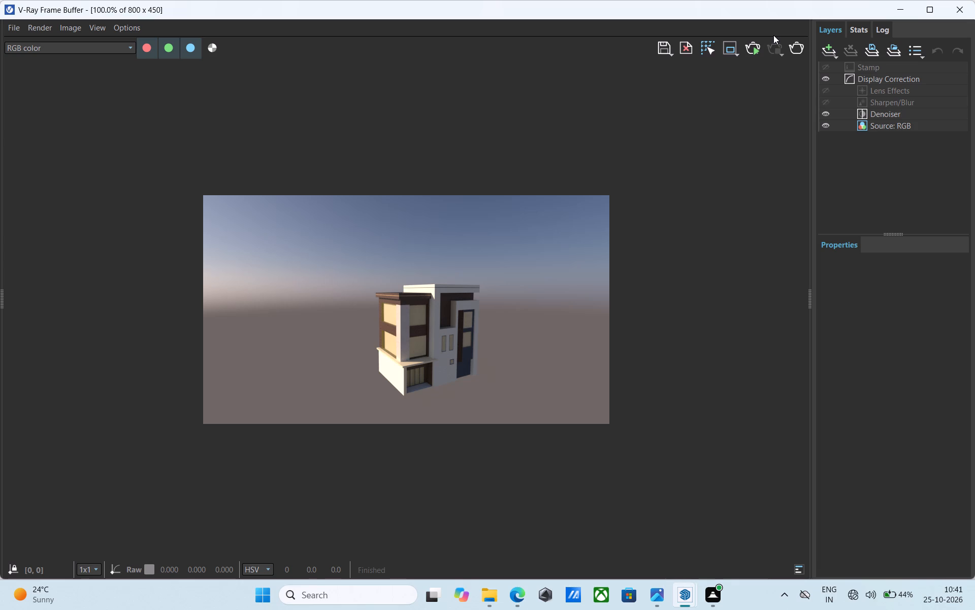
scroll(437, 322, up, 3)
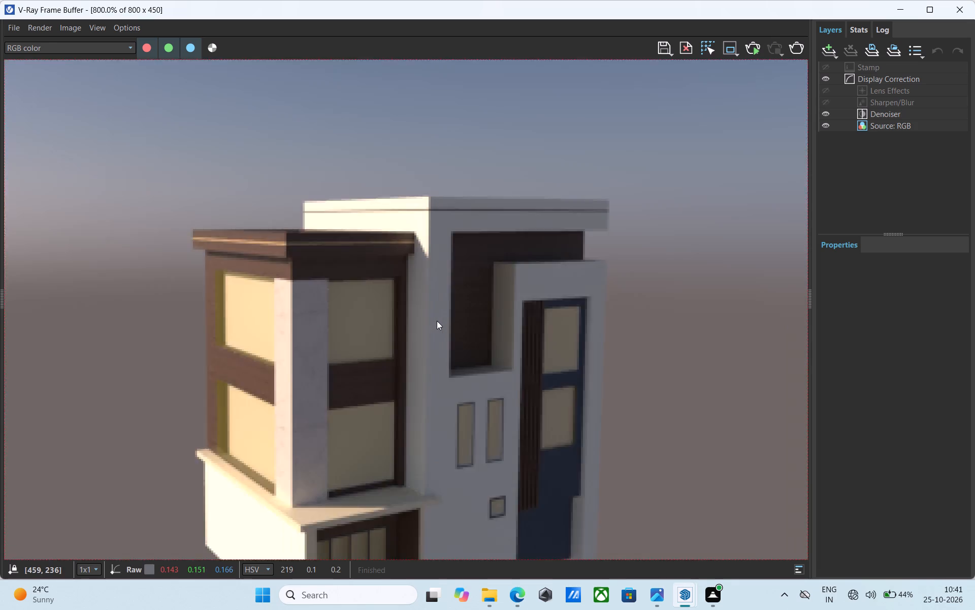
scroll(437, 321, down, 2)
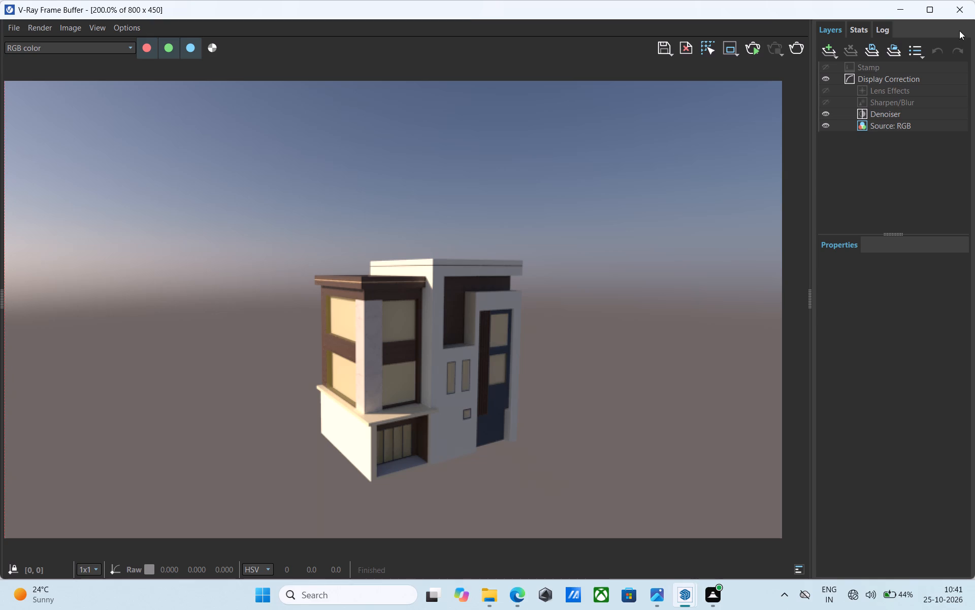
click(958, 12)
Open the building group for editing at the upper corner windows.
scroll(386, 367, up, 12)
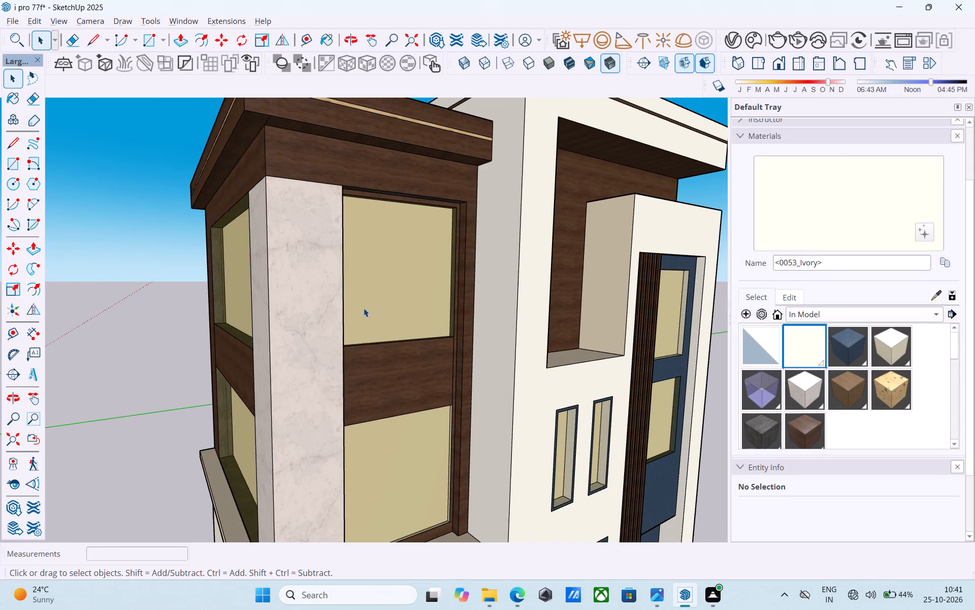
click(364, 304)
double_click(364, 303)
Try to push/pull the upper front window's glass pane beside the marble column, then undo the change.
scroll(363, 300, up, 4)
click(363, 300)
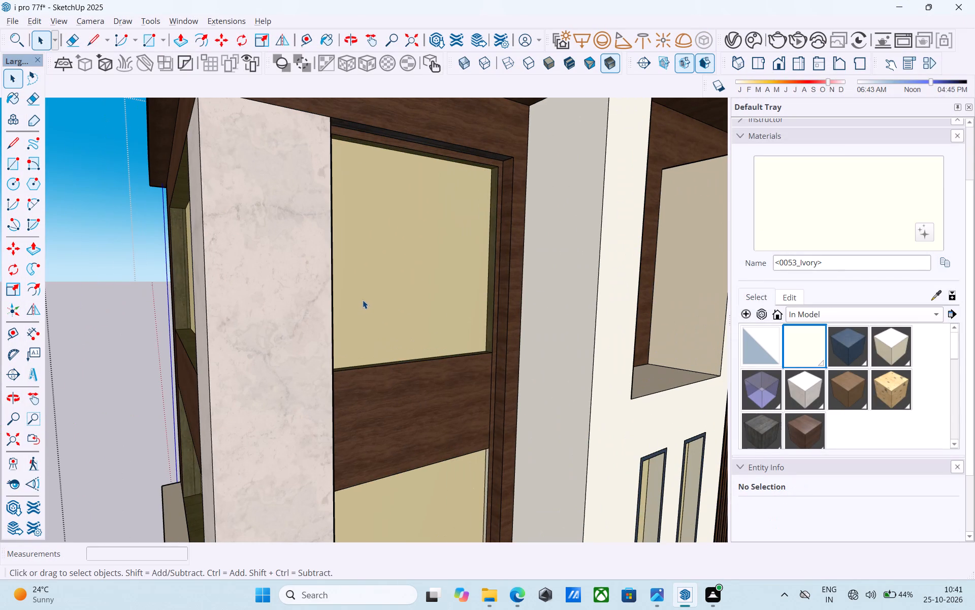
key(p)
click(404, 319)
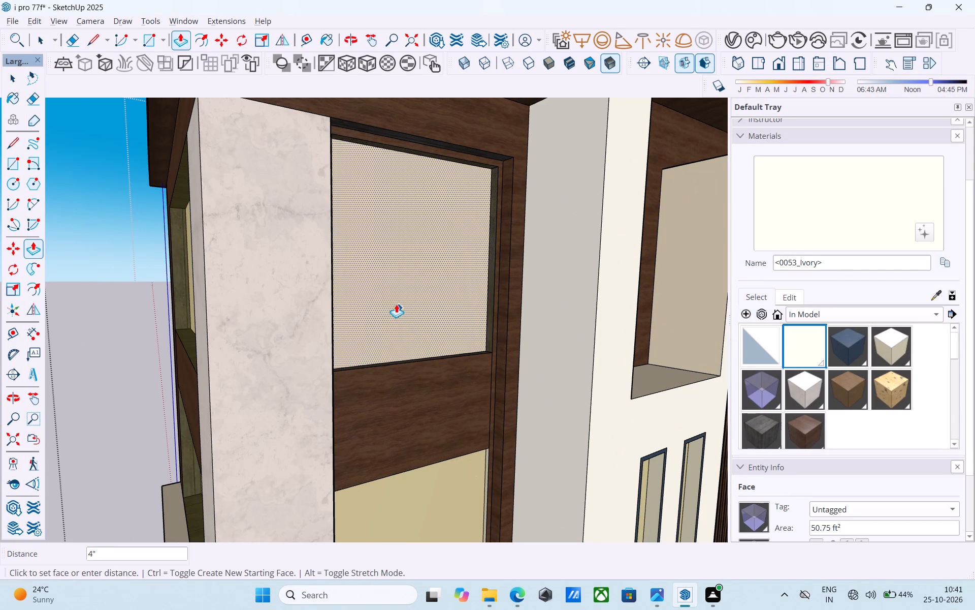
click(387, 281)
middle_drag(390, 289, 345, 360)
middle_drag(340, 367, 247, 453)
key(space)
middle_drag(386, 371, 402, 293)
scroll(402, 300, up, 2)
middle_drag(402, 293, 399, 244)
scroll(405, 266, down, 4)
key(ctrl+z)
Delete the tinted glass panes from the two front and two side windows around the marble column.
click(386, 306)
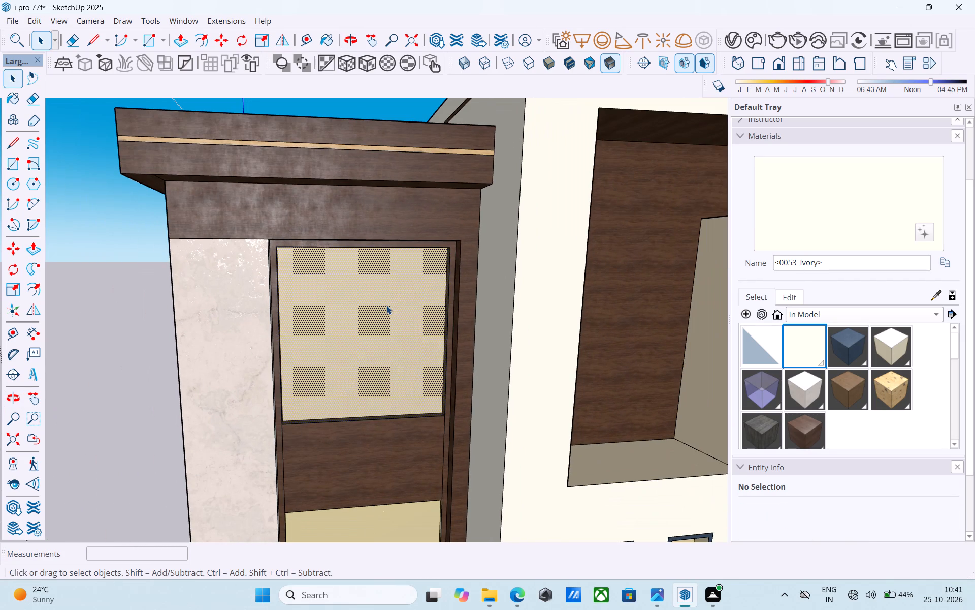
key(Delete)
scroll(385, 306, down, 10)
click(375, 409)
key(Delete)
middle_drag(387, 370, 486, 370)
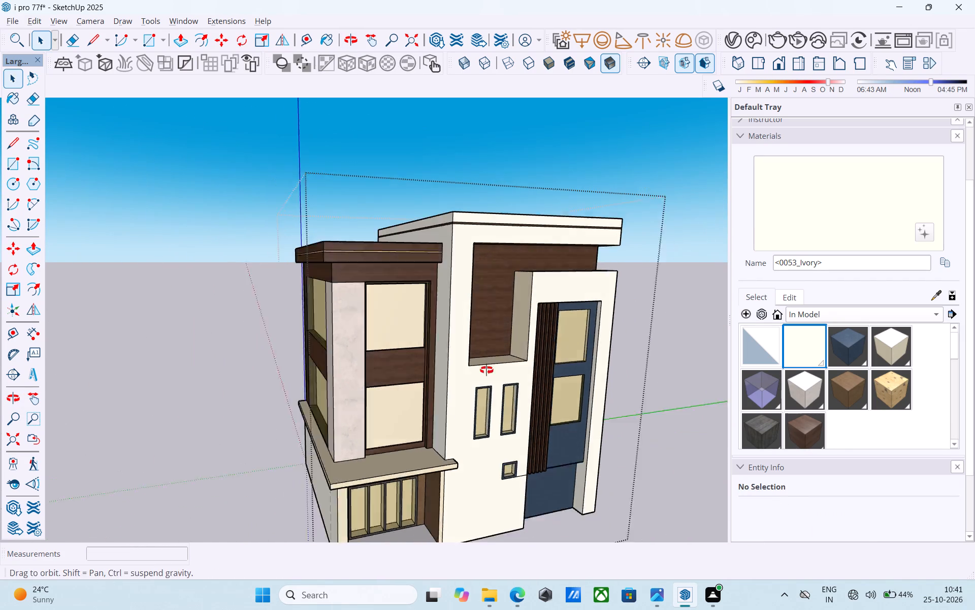
middle_drag(486, 370, 553, 376)
click(337, 305)
key(Delete)
click(343, 383)
key(Delete)
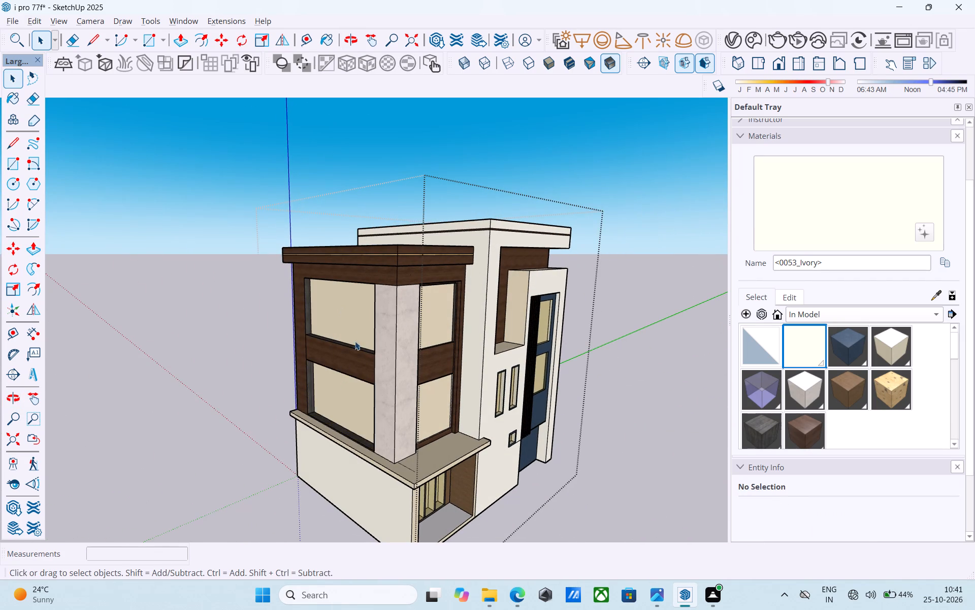
Draw a corner-to-corner rectangle over the cream wall face in the upper side window opening and delete that face.
scroll(360, 322, up, 12)
key(space)
click(359, 309)
middle_drag(369, 309, 537, 310)
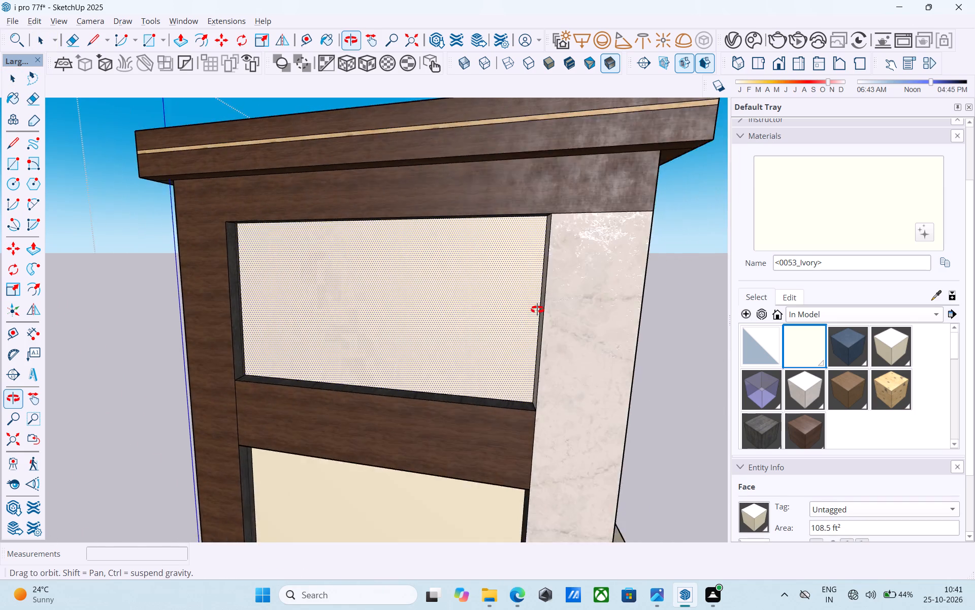
middle_drag(537, 310, 547, 269)
middle_drag(425, 289, 369, 296)
scroll(369, 296, up, 1)
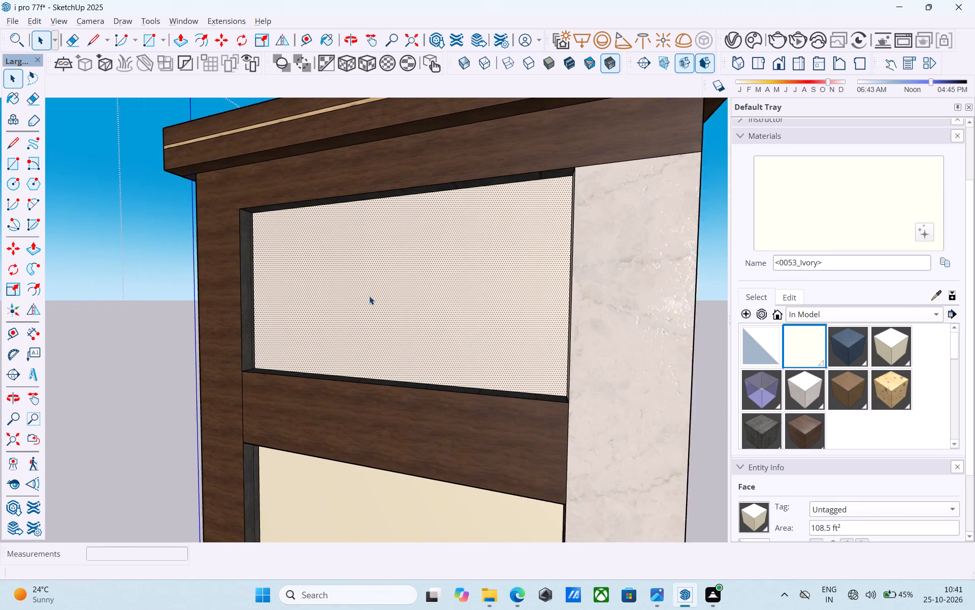
scroll(369, 296, up, 1)
middle_drag(344, 289, 356, 284)
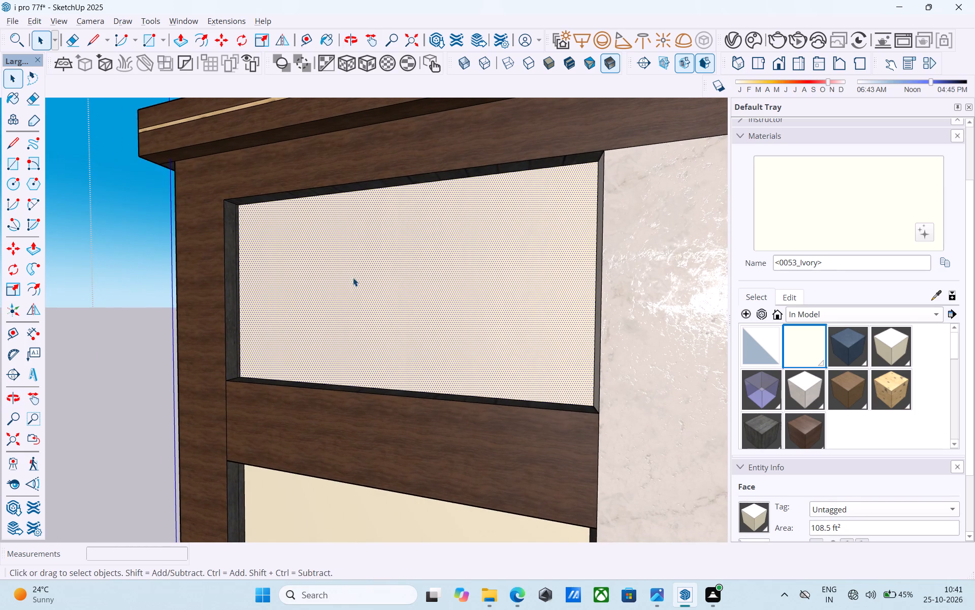
key(r)
scroll(304, 250, up, 5)
click(221, 198)
shift+middle_drag(394, 340, 274, 250)
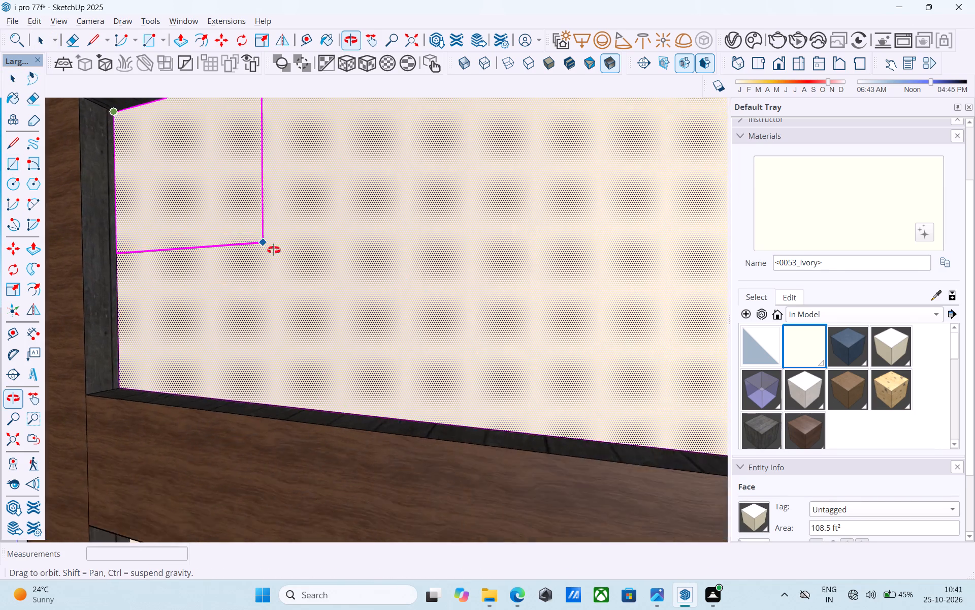
shift+middle_drag(274, 250, 529, 342)
scroll(513, 338, up, 2)
click(491, 332)
middle_drag(469, 332, 384, 315)
scroll(388, 315, up, 1)
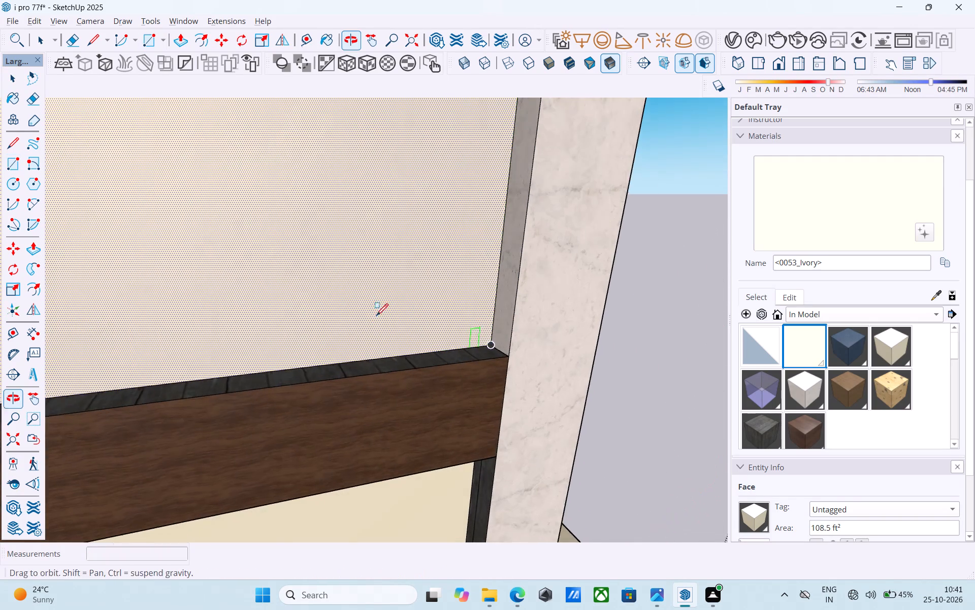
key(space)
click(360, 309)
key(Delete)
Draw a rectangle on the blue-grey face in the upper side window opening and delete the remaining faces to open it to the interior.
scroll(382, 316, down, 9)
middle_drag(378, 319, 259, 288)
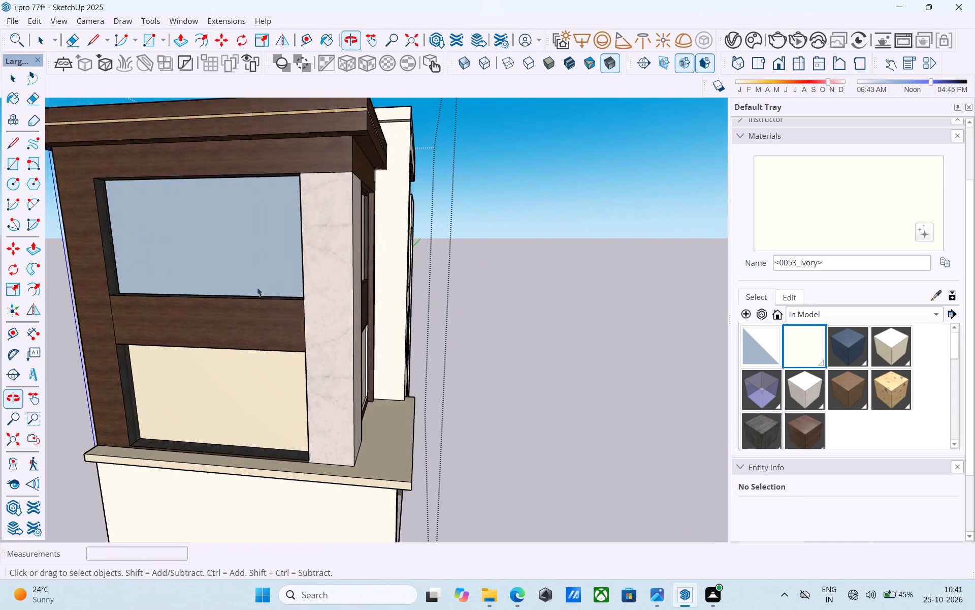
scroll(251, 280, up, 5)
scroll(235, 267, down, 4)
middle_drag(235, 267, 270, 259)
key(r)
scroll(192, 290, up, 8)
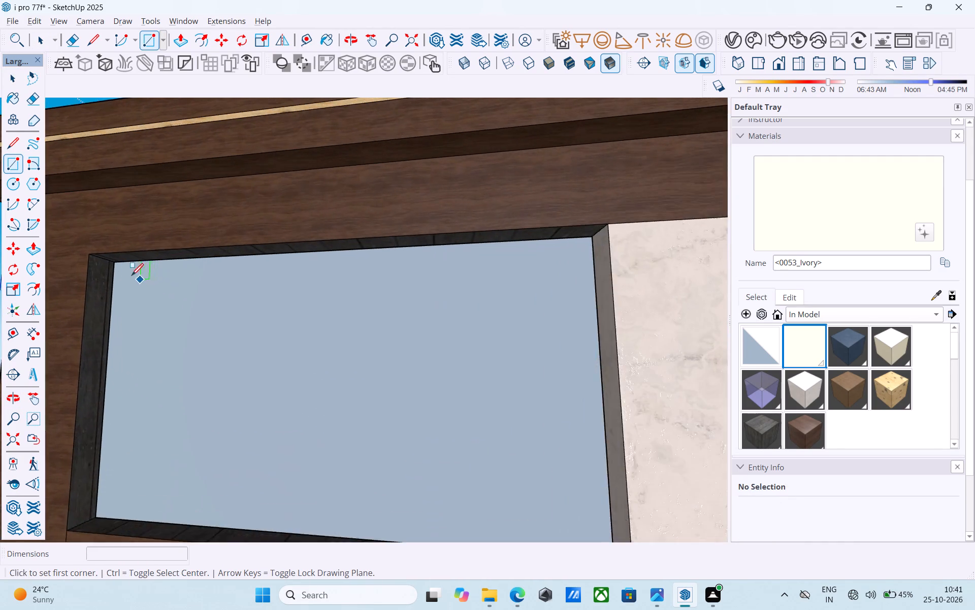
scroll(132, 277, up, 2)
click(109, 260)
scroll(152, 299, down, 5)
middle_drag(257, 388, 512, 439)
scroll(439, 382, up, 5)
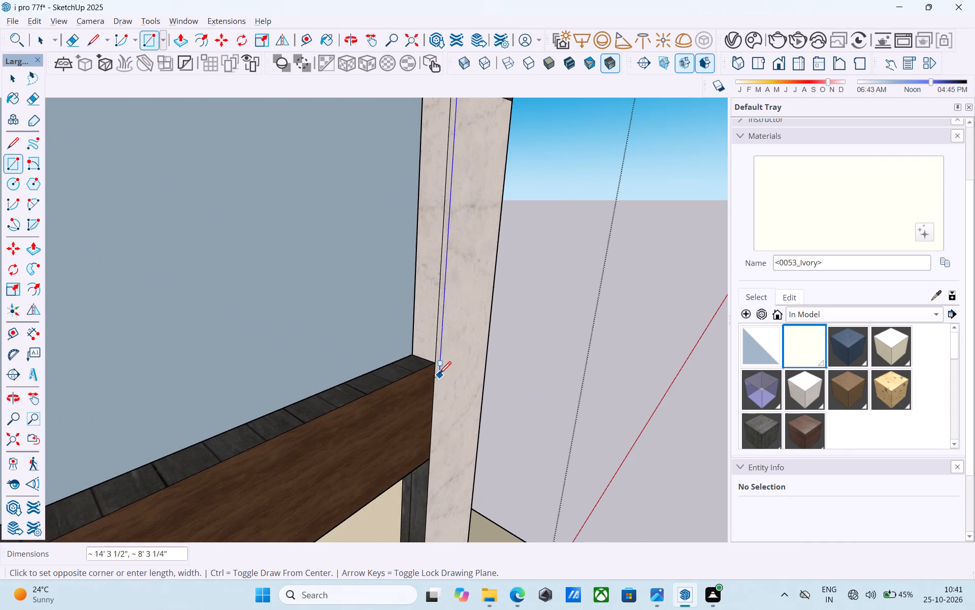
click(414, 351)
scroll(396, 354, down, 3)
middle_drag(391, 355, 331, 344)
key(space)
click(320, 339)
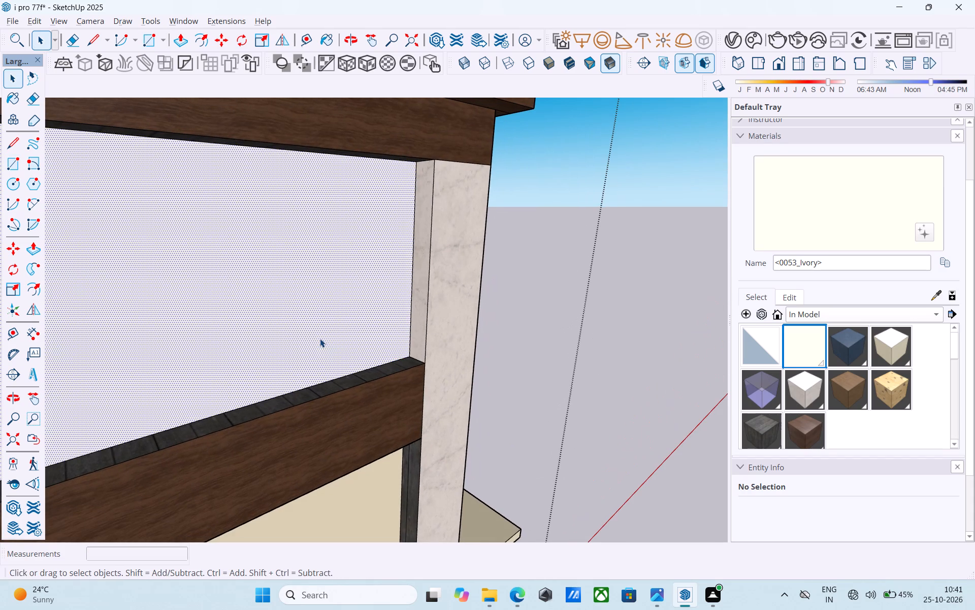
key(Delete)
click(318, 334)
key(Delete)
scroll(318, 334, down, 3)
Draw a corner-to-corner rectangle over the cream wall face in the lower side window opening and delete that face.
middle_drag(317, 334, 179, 308)
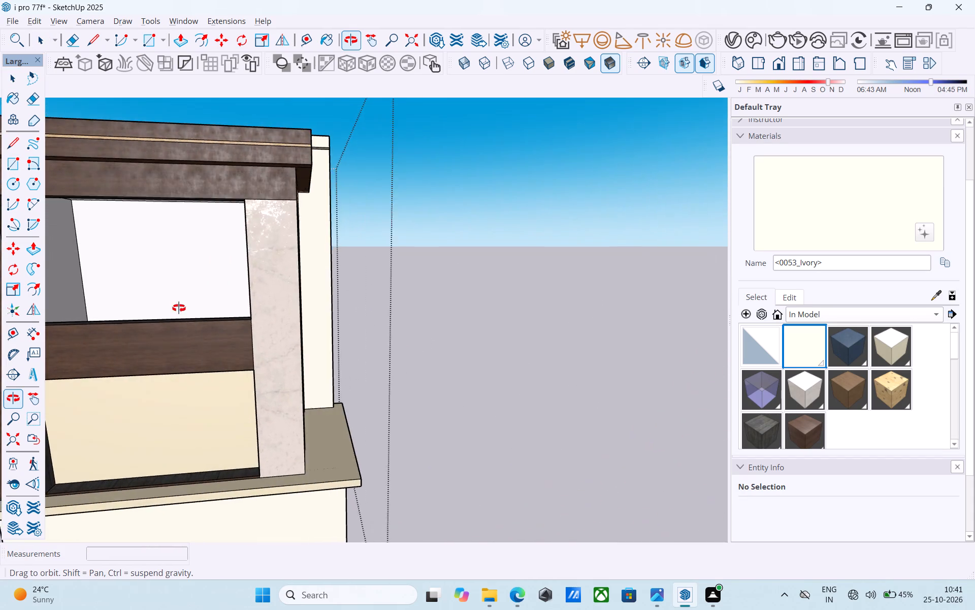
middle_drag(179, 308, 272, 270)
scroll(294, 370, up, 4)
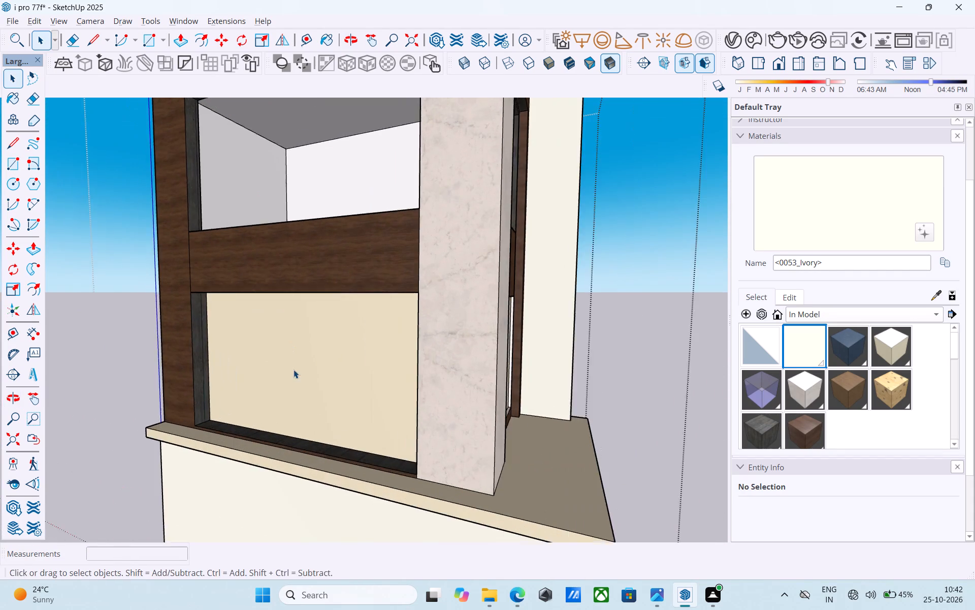
shift+middle_drag(289, 370, 275, 300)
key(r)
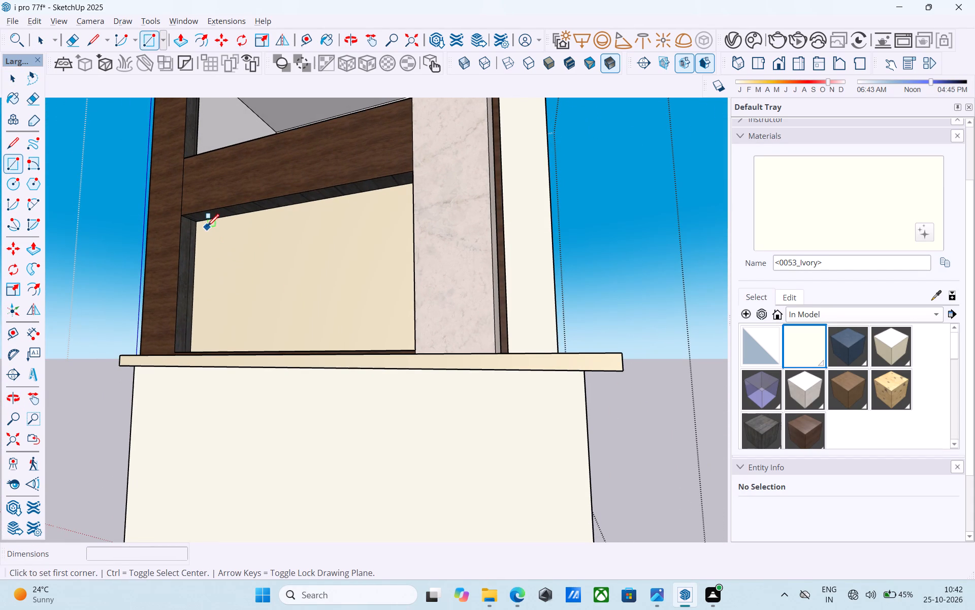
click(195, 224)
shift+scroll(328, 322, down, 1)
shift+middle_drag(313, 306, 527, 356)
scroll(433, 323, up, 7)
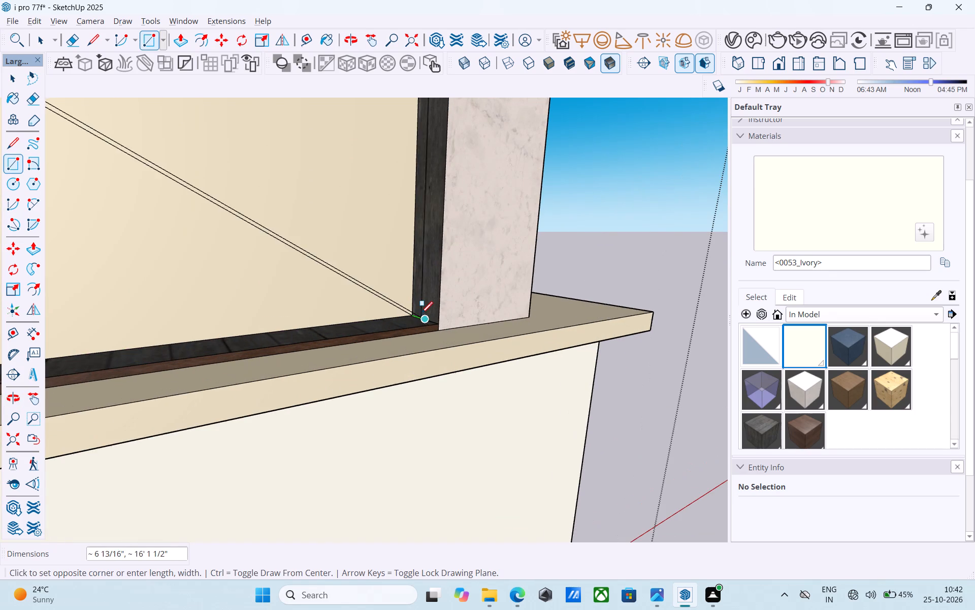
click(414, 313)
shift+scroll(414, 312, down, 3)
shift+middle_drag(433, 327, 425, 349)
key(space)
click(402, 340)
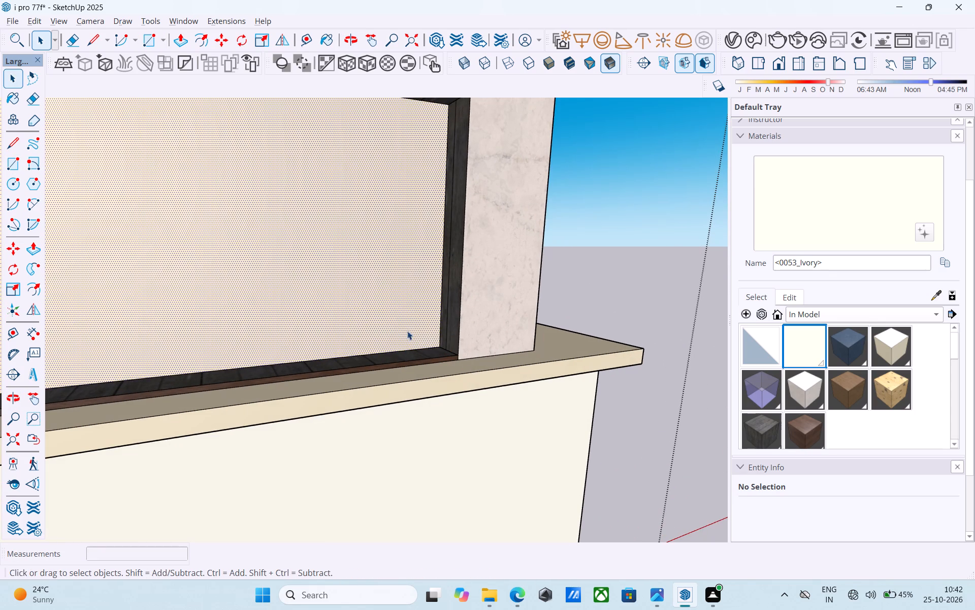
key(Delete)
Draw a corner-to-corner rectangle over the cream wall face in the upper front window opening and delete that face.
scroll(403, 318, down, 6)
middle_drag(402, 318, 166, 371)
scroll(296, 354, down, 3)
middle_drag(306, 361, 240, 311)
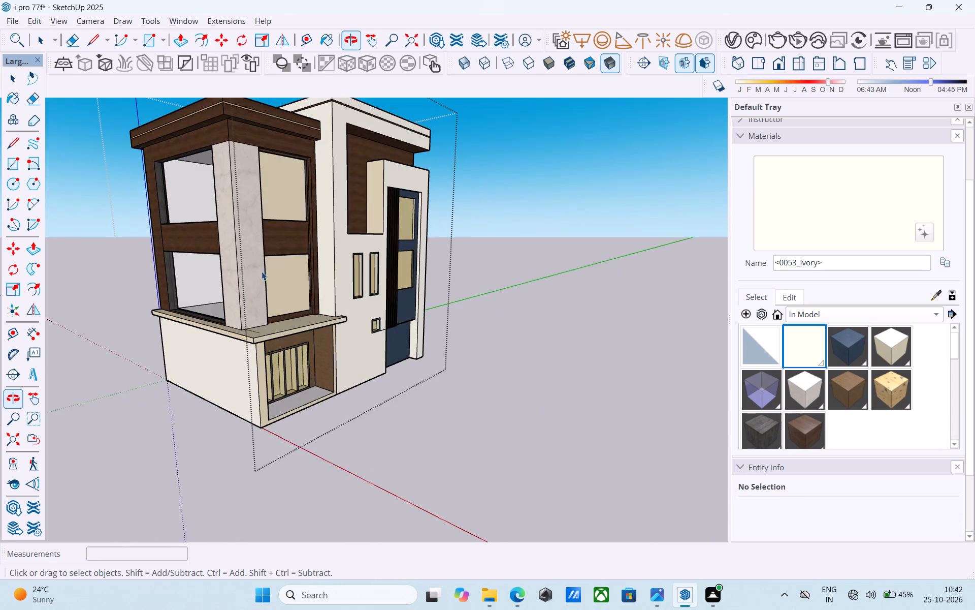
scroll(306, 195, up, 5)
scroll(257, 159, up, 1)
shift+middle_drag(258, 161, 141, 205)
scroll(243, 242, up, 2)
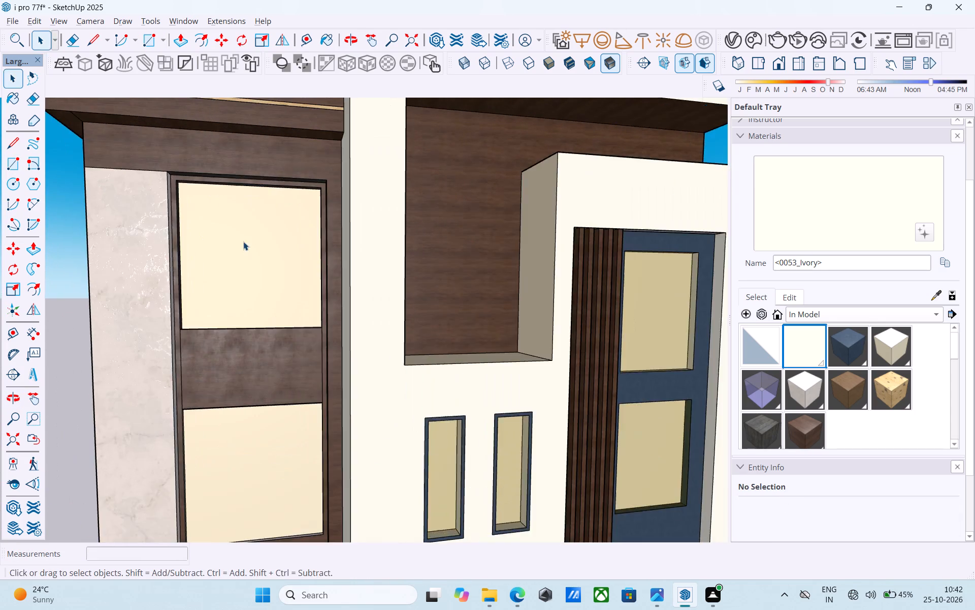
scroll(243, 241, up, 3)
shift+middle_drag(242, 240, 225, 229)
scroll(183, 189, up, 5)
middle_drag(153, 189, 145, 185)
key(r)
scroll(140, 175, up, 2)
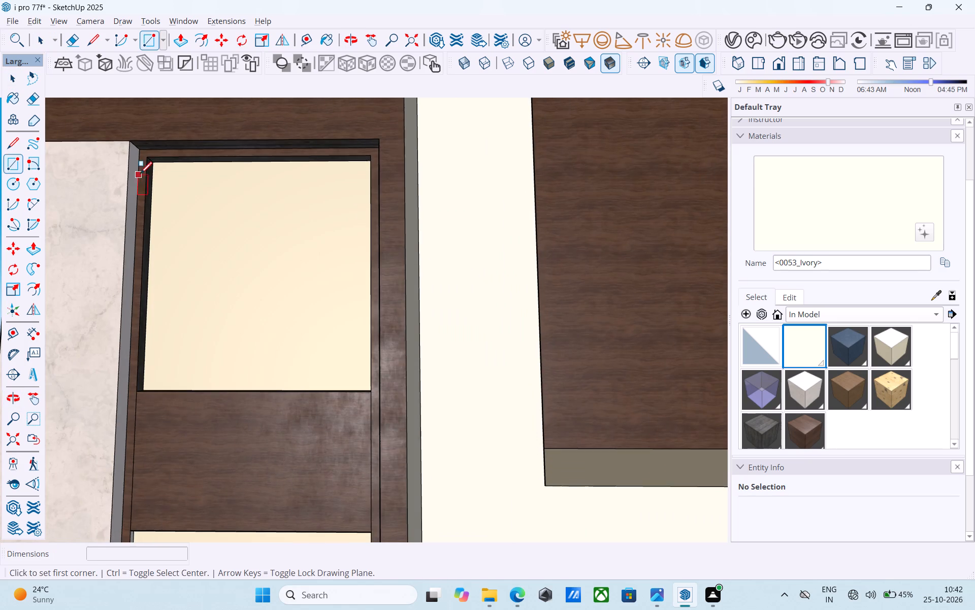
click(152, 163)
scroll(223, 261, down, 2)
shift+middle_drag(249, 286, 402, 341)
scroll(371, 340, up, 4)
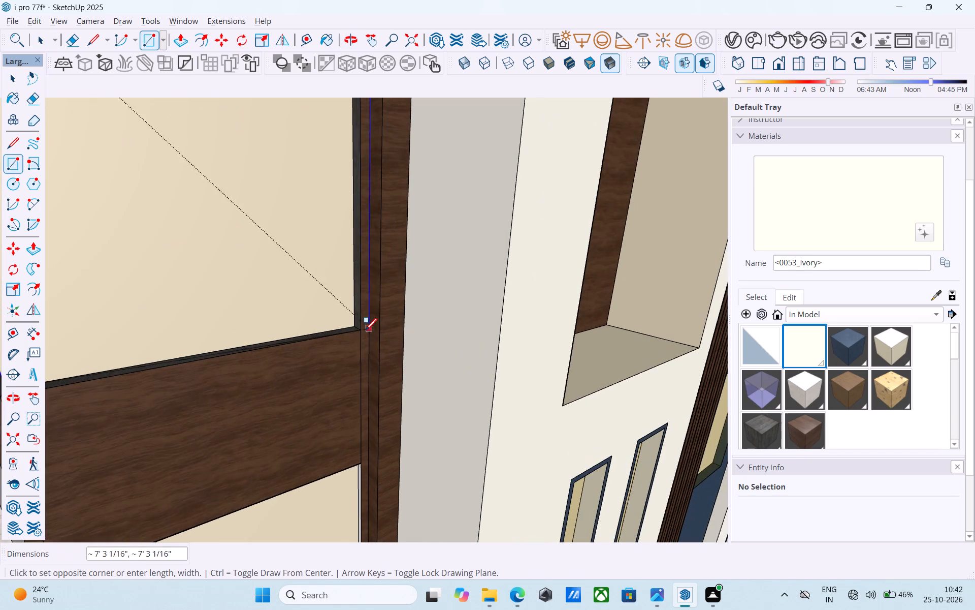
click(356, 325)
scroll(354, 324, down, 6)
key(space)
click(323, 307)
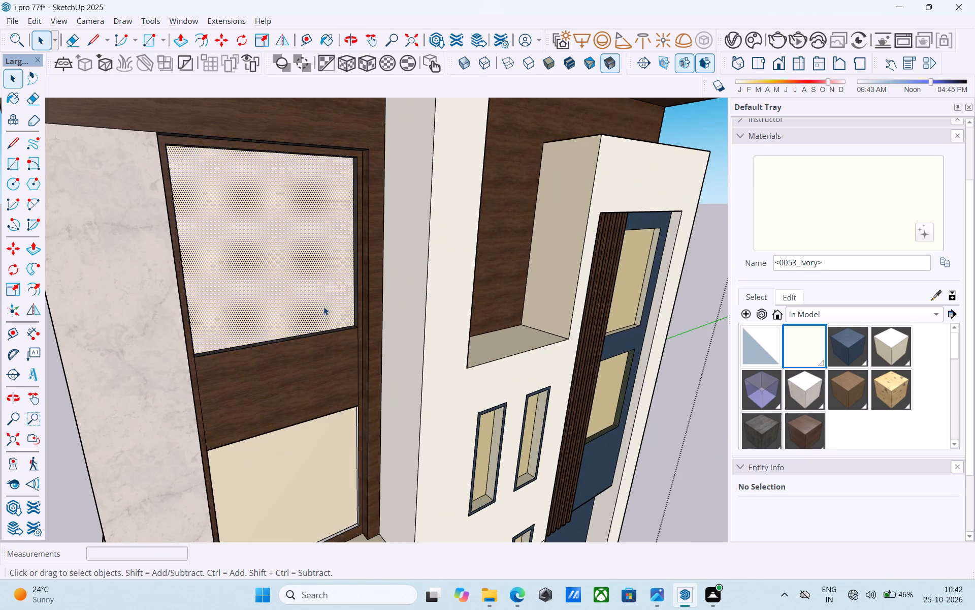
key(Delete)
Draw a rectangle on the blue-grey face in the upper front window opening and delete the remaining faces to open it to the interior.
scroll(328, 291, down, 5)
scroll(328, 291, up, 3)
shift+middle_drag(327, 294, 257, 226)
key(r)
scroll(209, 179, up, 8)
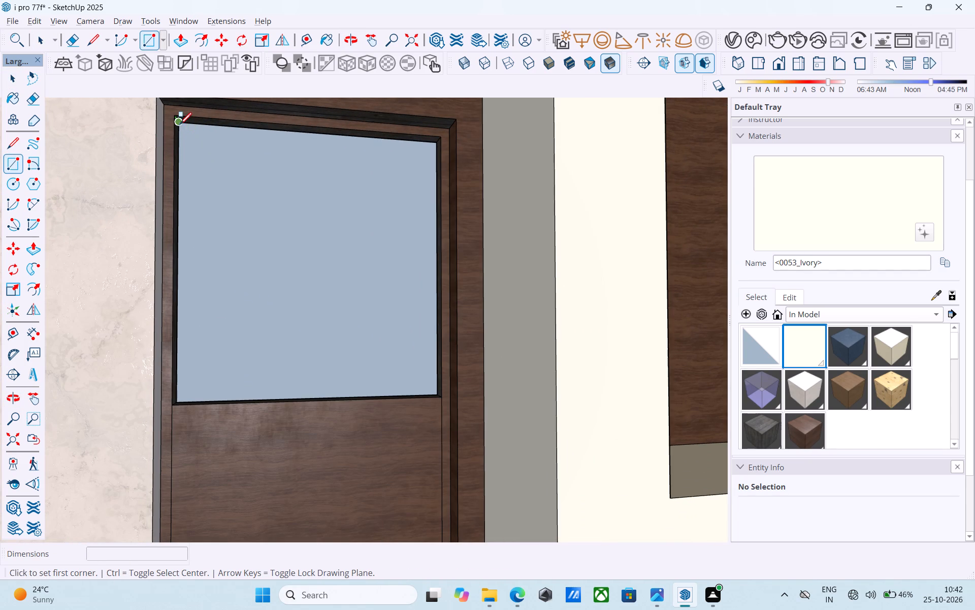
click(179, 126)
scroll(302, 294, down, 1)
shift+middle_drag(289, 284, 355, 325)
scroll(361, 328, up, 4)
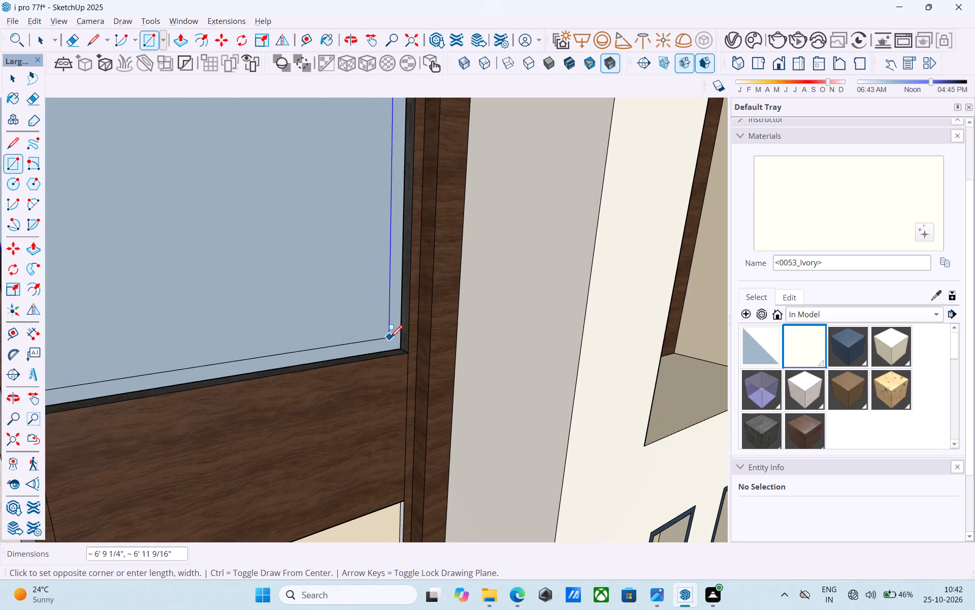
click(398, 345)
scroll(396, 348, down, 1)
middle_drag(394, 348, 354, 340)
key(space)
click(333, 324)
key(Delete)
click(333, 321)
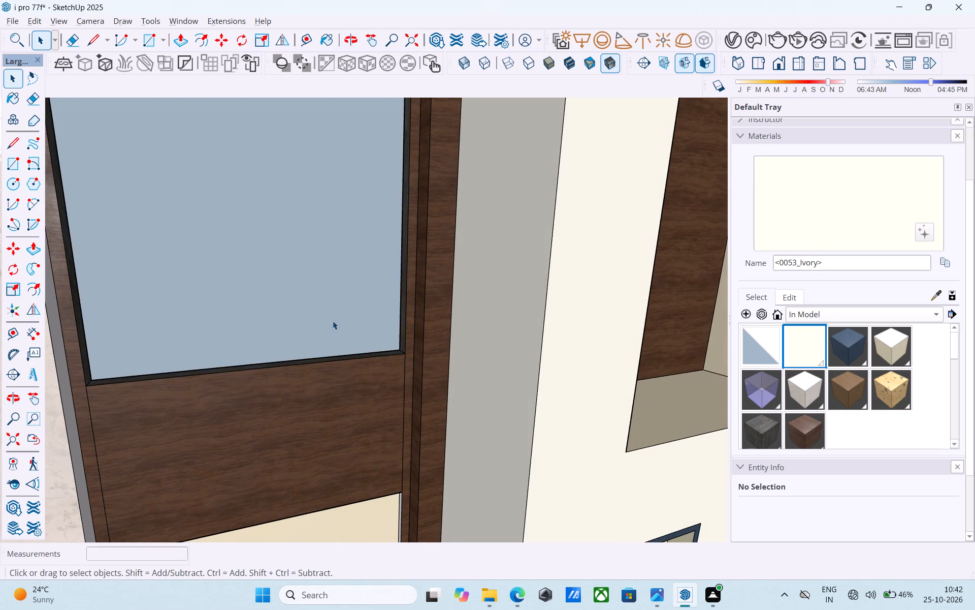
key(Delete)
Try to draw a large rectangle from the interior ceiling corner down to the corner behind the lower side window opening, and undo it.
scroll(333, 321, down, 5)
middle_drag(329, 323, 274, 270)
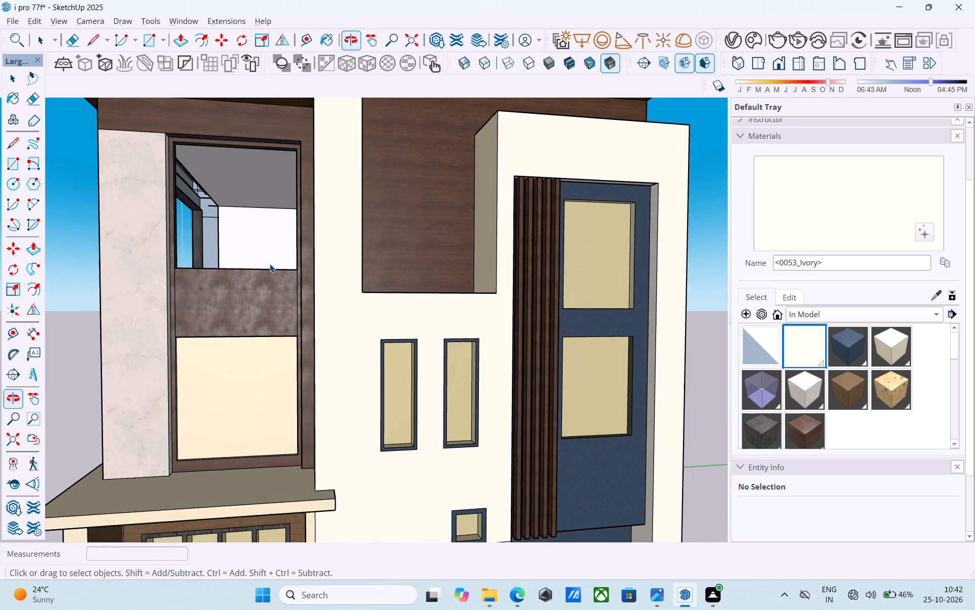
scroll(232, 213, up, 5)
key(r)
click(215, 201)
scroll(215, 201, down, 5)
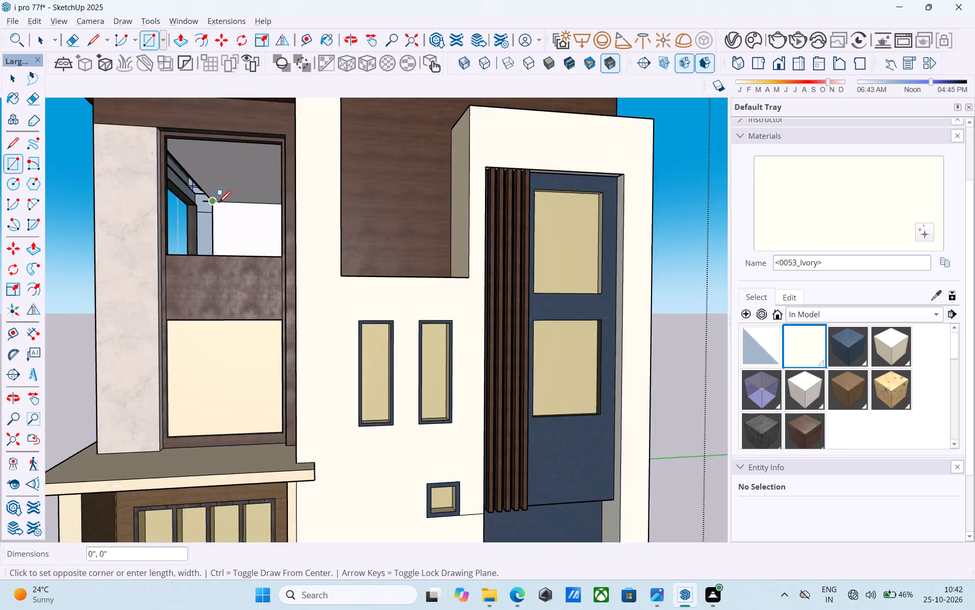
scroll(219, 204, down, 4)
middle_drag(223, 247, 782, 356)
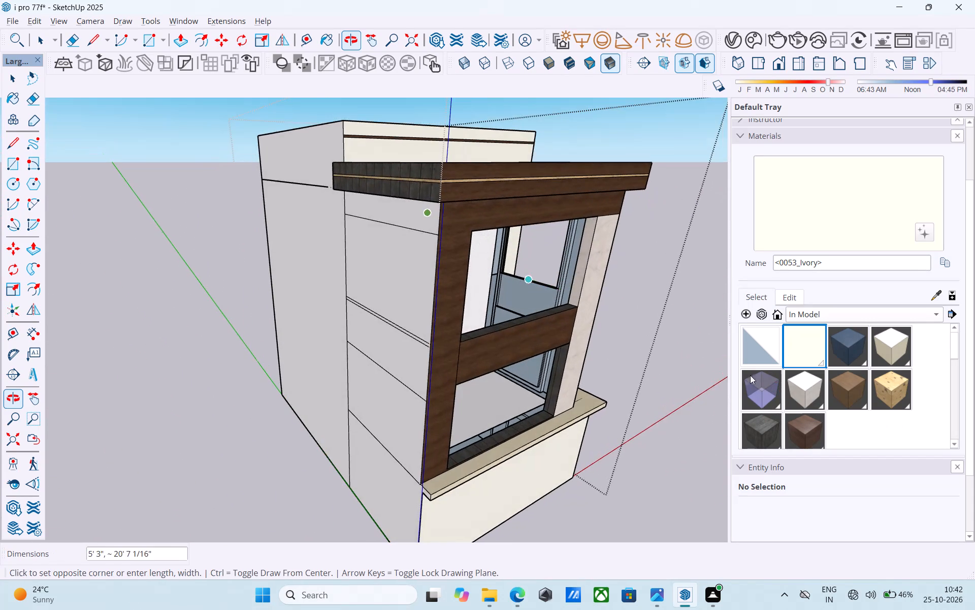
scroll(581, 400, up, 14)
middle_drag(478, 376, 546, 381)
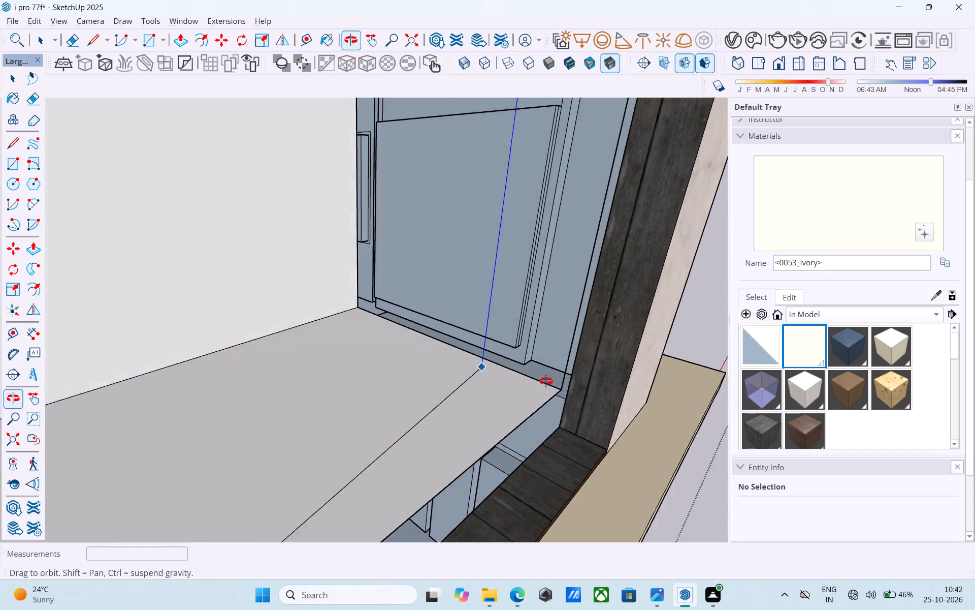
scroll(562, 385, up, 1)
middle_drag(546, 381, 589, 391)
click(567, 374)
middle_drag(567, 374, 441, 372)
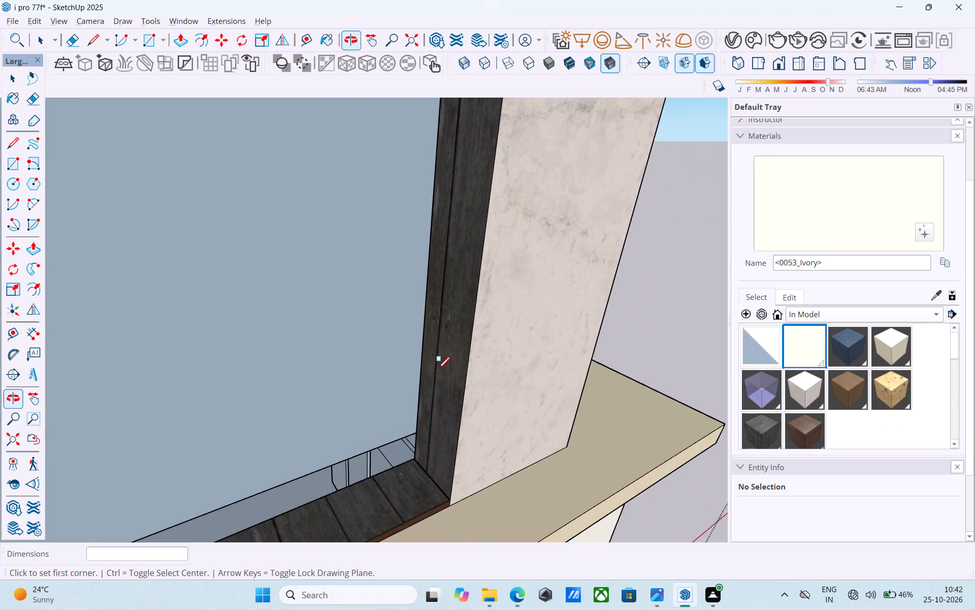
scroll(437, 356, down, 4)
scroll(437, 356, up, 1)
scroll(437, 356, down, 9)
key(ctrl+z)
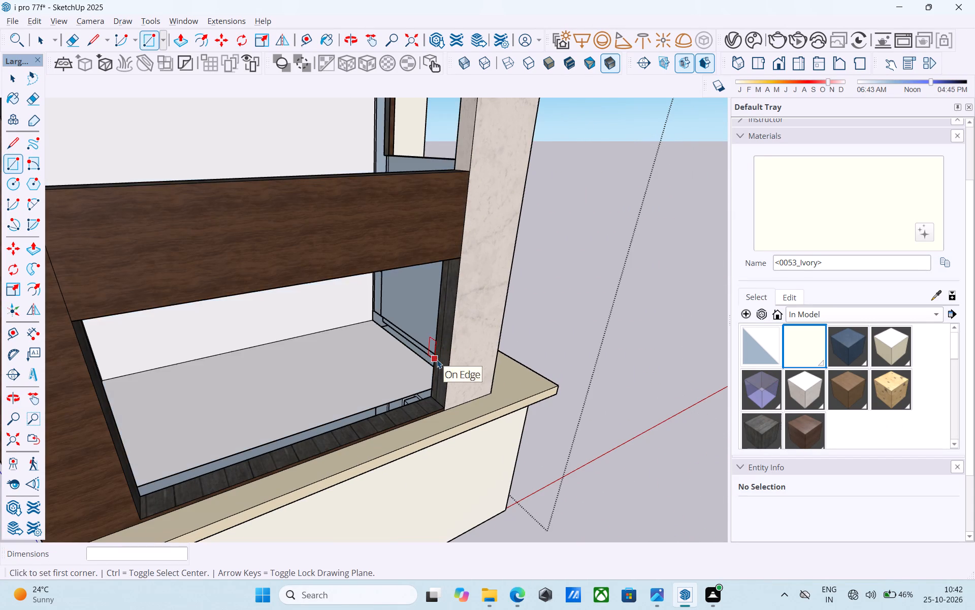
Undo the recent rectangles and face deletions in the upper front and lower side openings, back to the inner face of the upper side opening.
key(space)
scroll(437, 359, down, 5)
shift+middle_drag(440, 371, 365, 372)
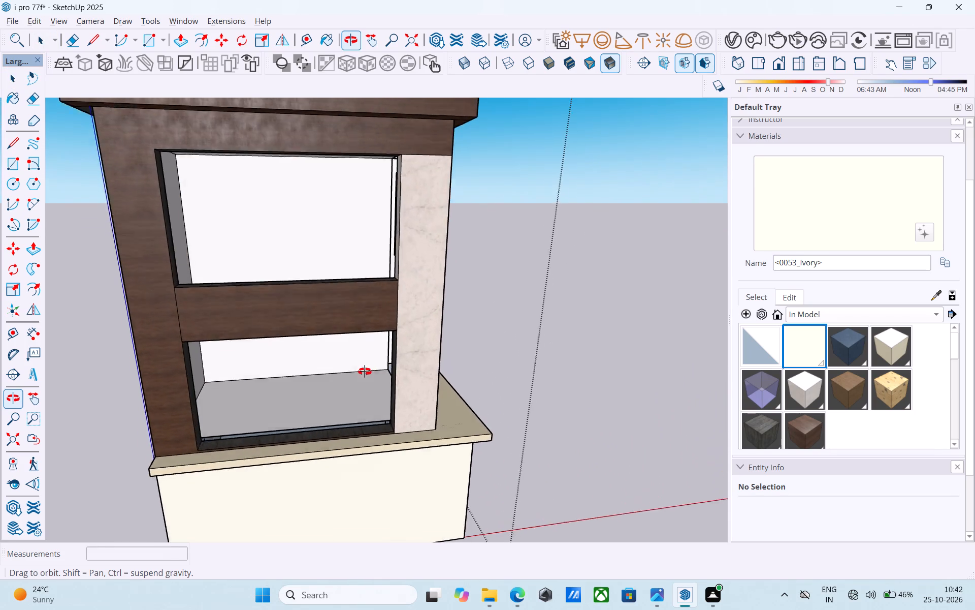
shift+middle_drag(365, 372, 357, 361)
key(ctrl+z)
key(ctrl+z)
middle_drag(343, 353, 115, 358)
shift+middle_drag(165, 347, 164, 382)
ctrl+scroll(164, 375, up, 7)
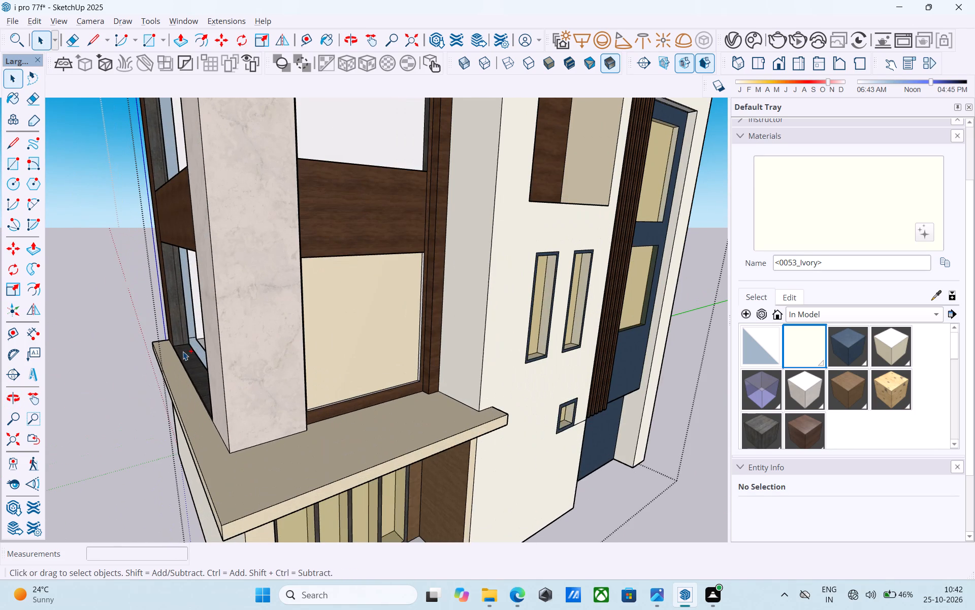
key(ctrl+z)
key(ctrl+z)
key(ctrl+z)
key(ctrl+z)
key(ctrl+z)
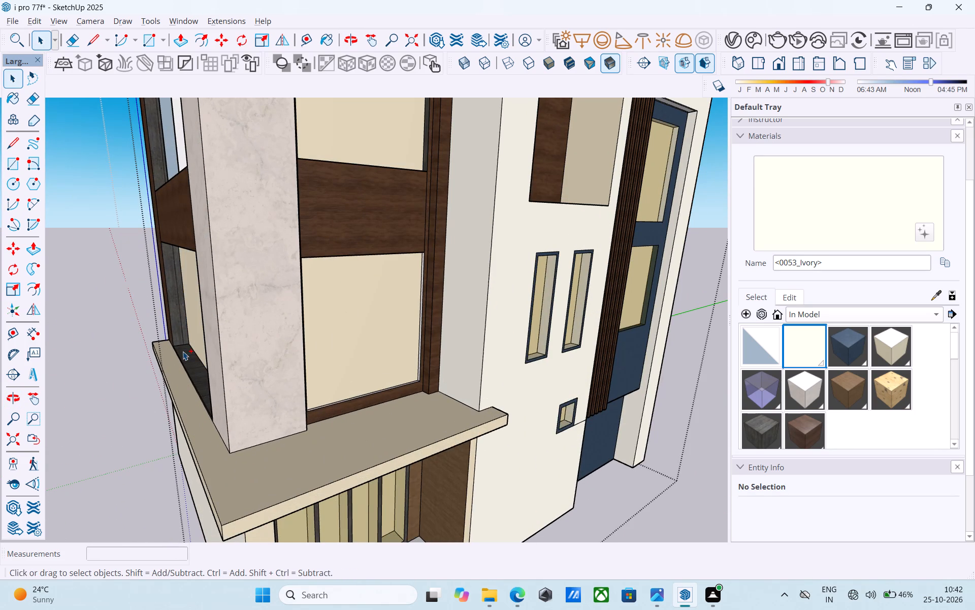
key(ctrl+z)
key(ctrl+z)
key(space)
Push the white inner face of the upper side window opening deep into the house with Push/Pull.
scroll(183, 351, down, 5)
middle_drag(242, 336, 277, 372)
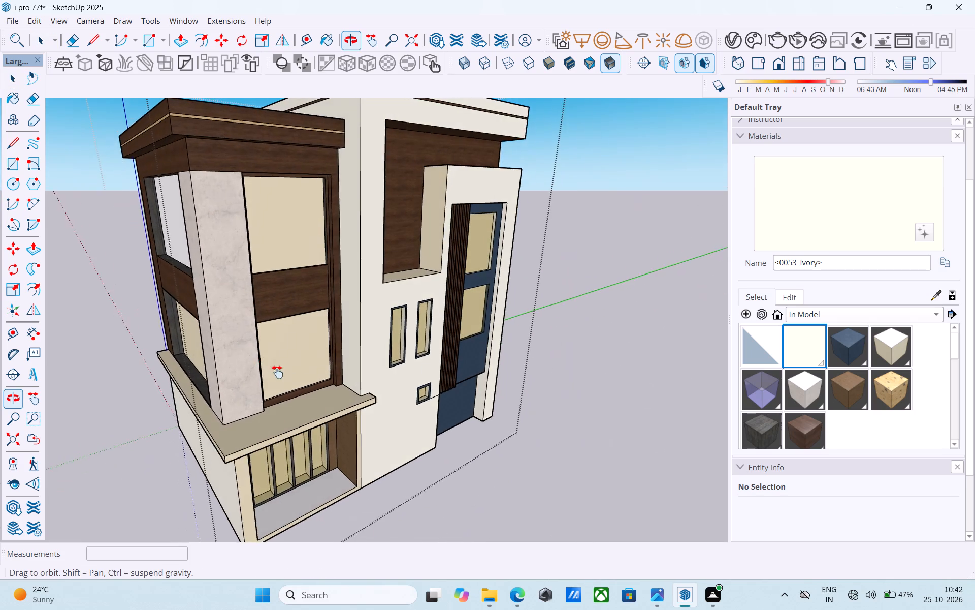
middle_drag(277, 372, 556, 406)
scroll(422, 350, up, 4)
shift+middle_drag(397, 330, 570, 364)
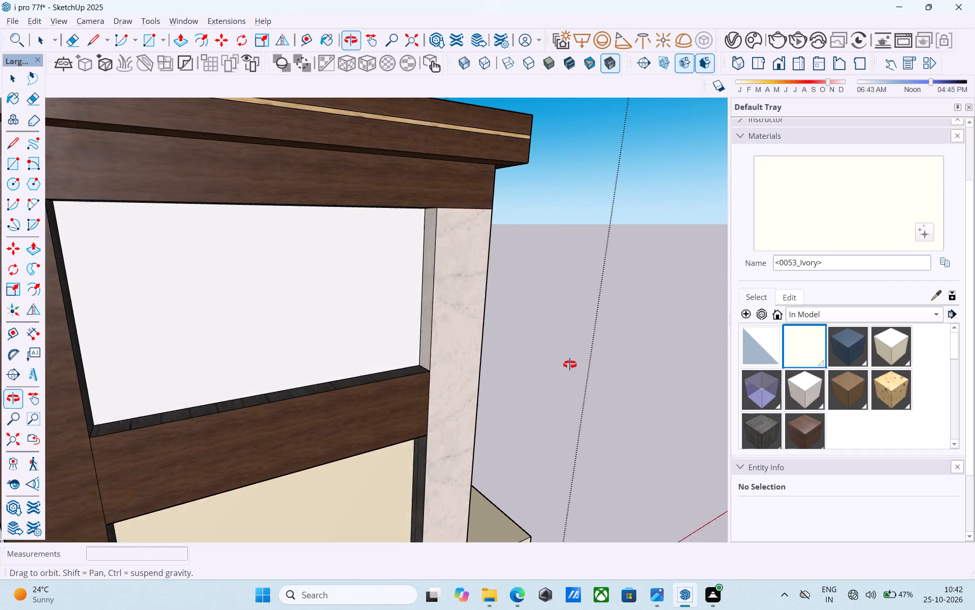
shift+middle_drag(570, 364, 629, 428)
click(418, 380)
key(p)
click(411, 382)
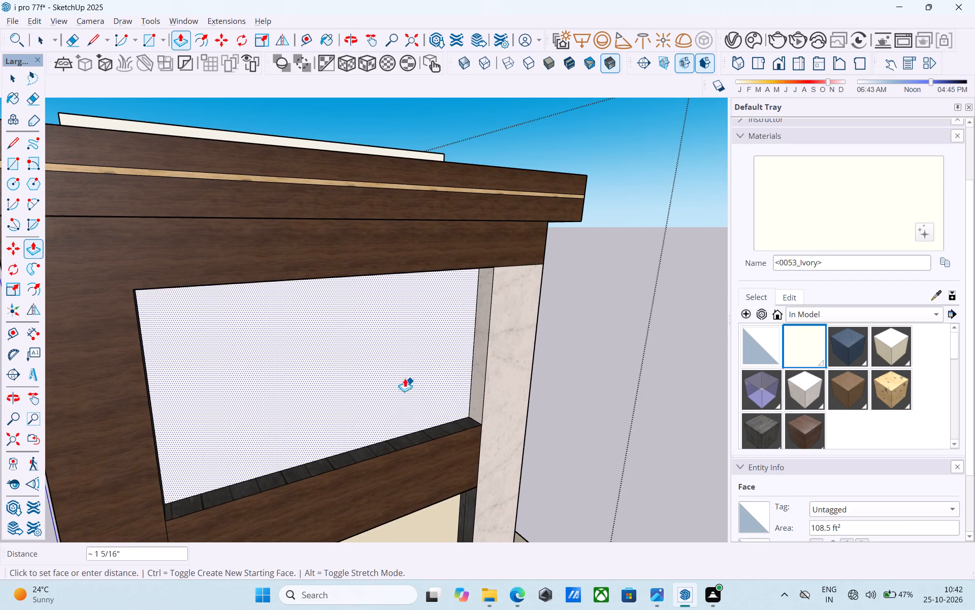
click(347, 337)
Push the cream wall face in the upper front window opening inward to open it to the interior.
middle_drag(383, 346, 453, 343)
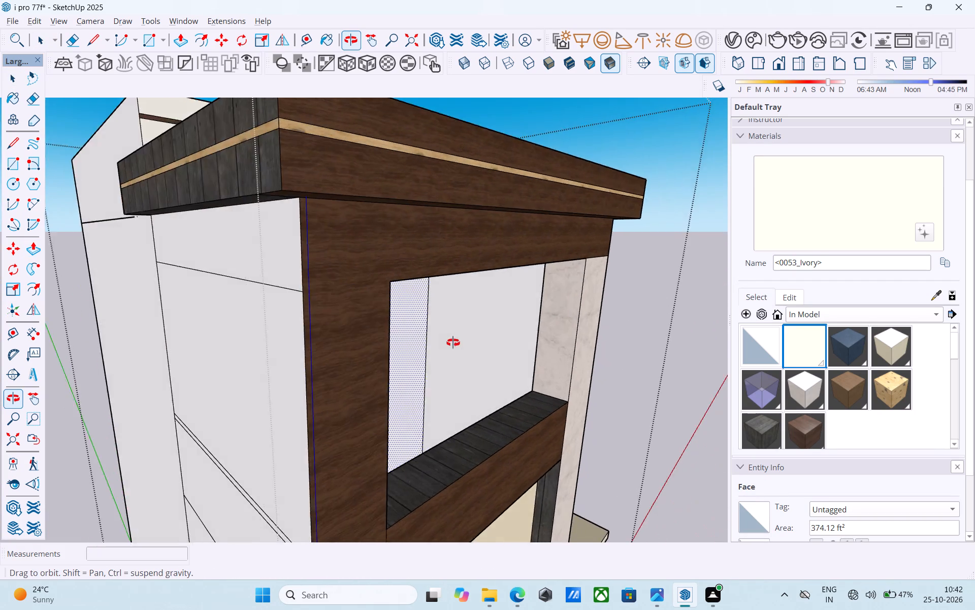
middle_drag(453, 343, 200, 347)
shift+middle_drag(215, 344, 379, 341)
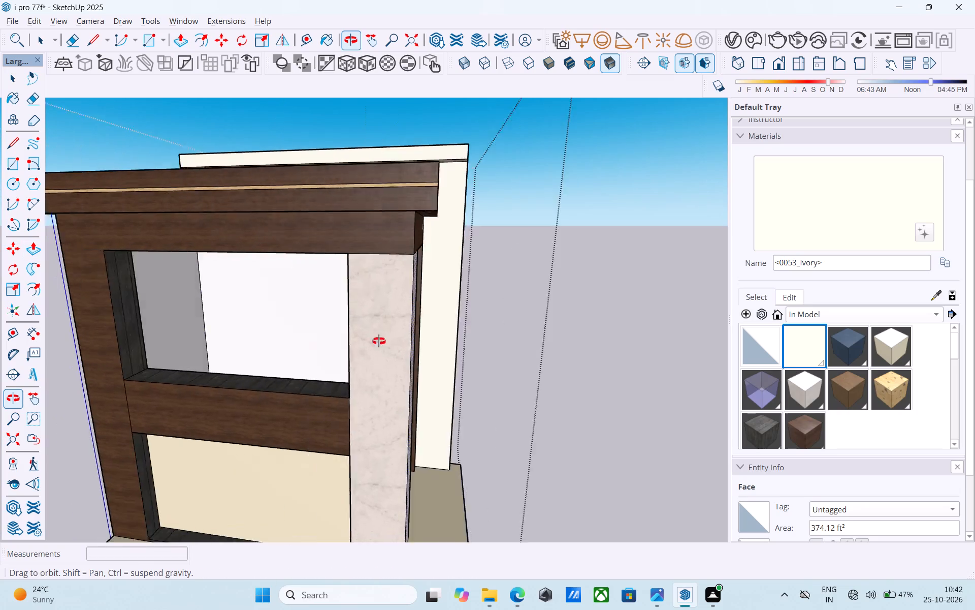
shift+middle_drag(379, 341, 188, 328)
shift+middle_drag(396, 348, 263, 348)
click(388, 355)
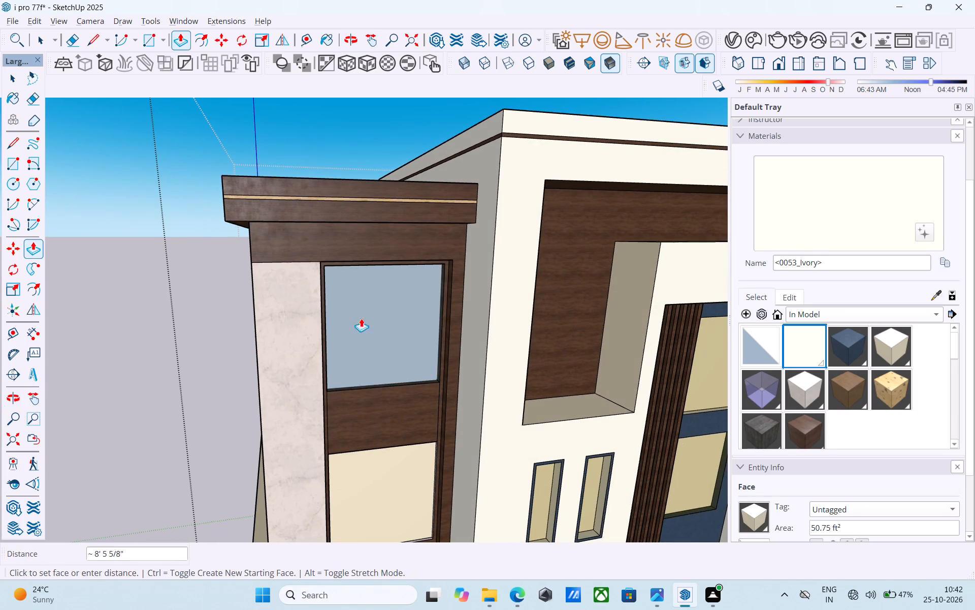
click(359, 308)
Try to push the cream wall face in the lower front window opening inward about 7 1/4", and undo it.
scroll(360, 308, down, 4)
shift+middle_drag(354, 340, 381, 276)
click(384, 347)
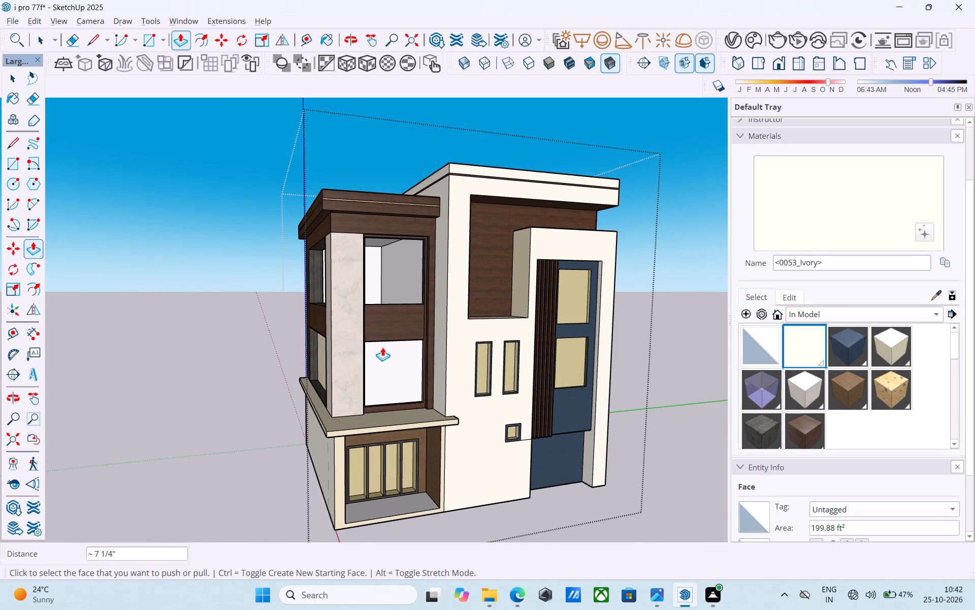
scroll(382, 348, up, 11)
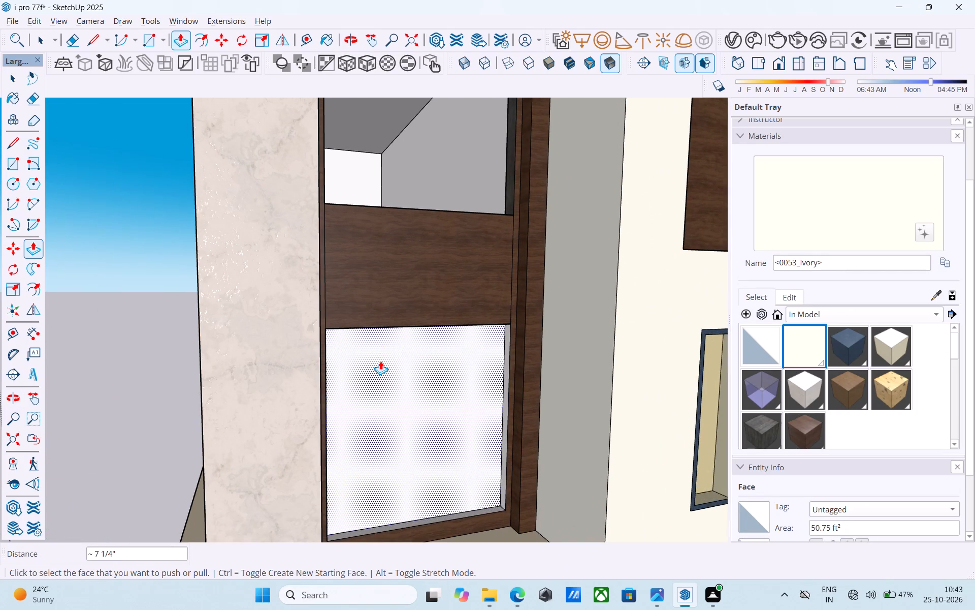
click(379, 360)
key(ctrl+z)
Push the cream wall face in the lower front window opening inward by 2".
click(392, 390)
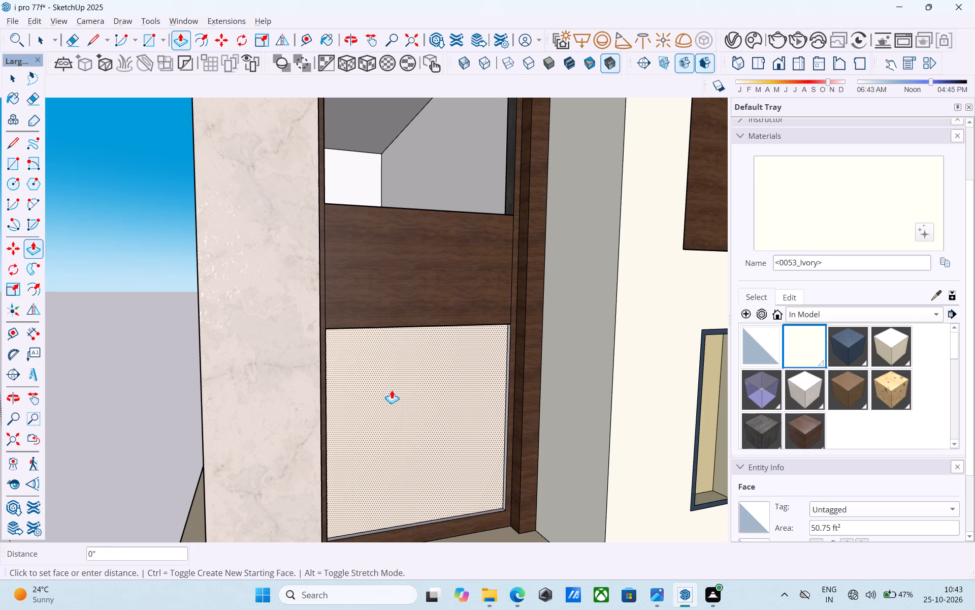
click(372, 366)
scroll(371, 366, down, 5)
scroll(378, 386, up, 4)
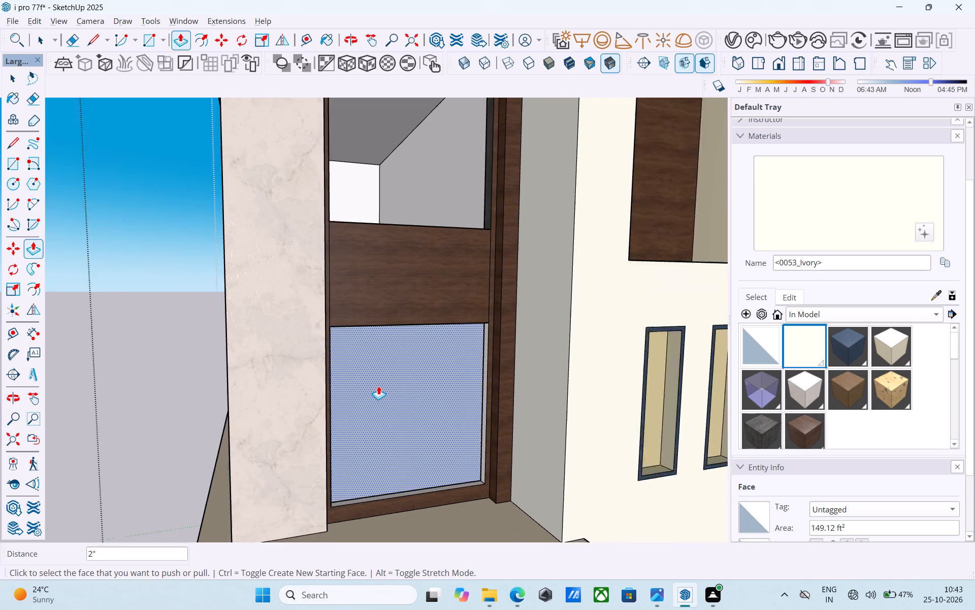
click(378, 386)
key(space)
Draw a corner-to-corner rectangle over the blue-grey face in the lower front window opening.
middle_drag(373, 374, 438, 372)
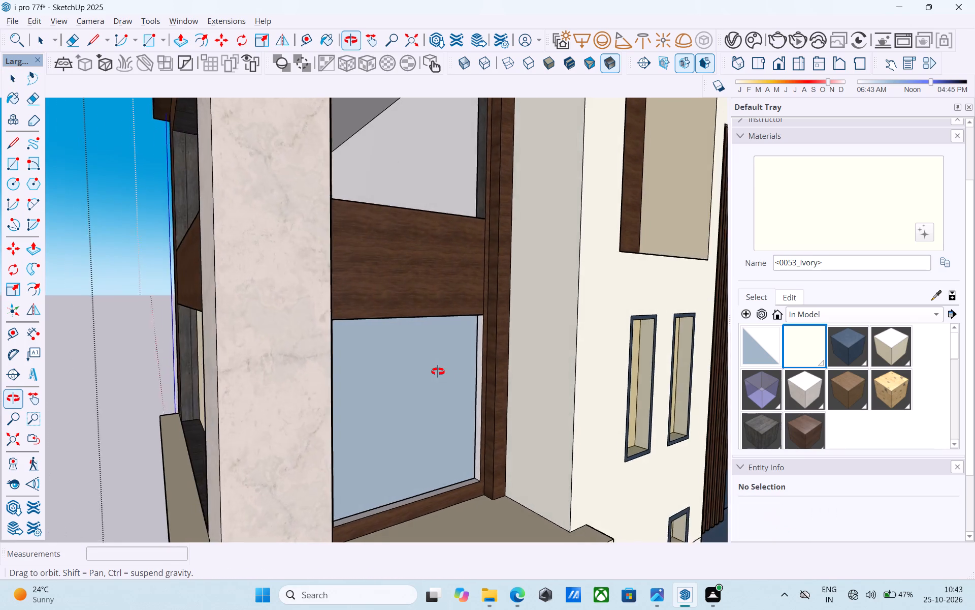
middle_drag(438, 372, 302, 323)
scroll(644, 487, up, 1)
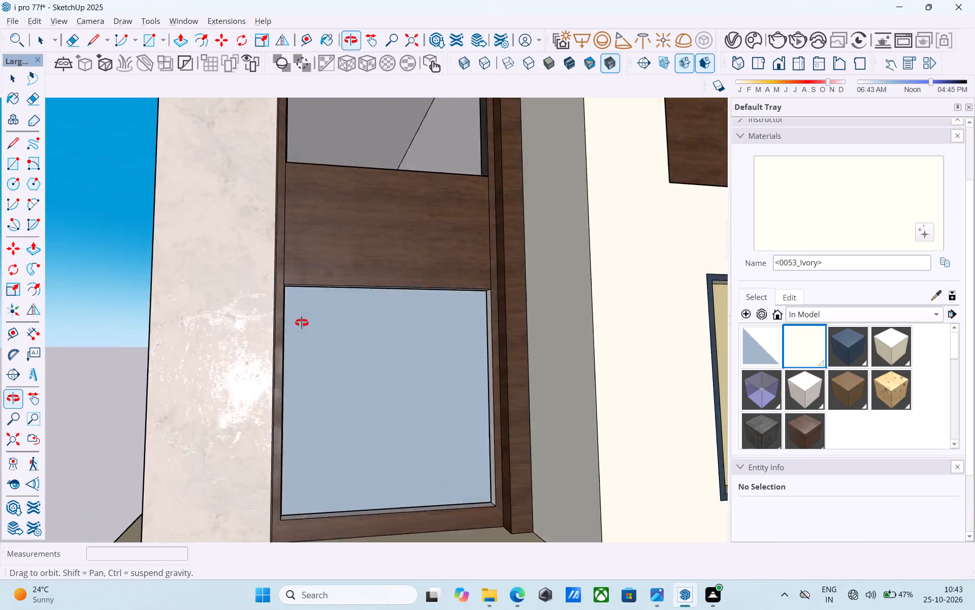
middle_drag(302, 323, 267, 301)
scroll(299, 319, up, 4)
middle_drag(290, 314, 275, 303)
key(r)
click(284, 280)
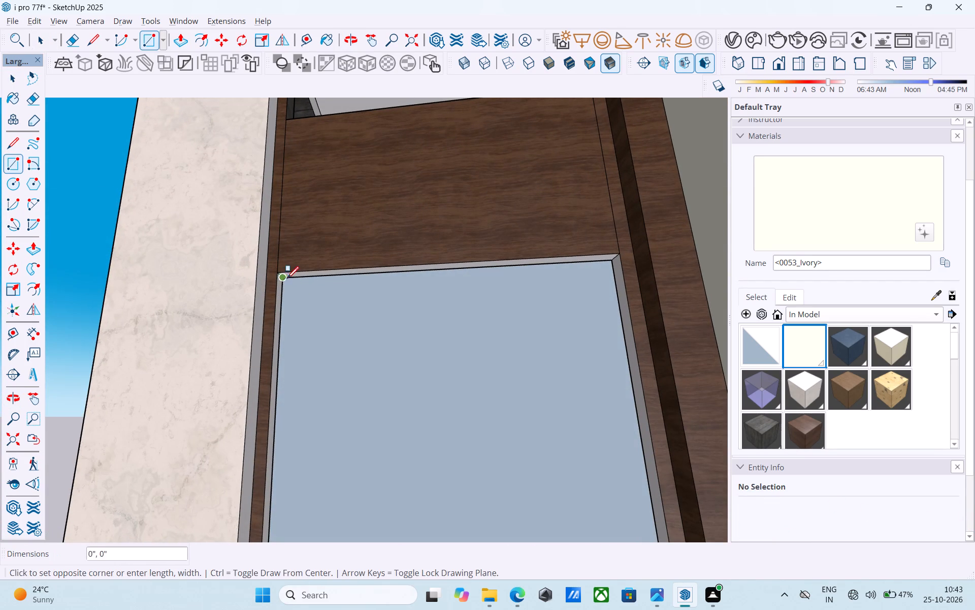
scroll(287, 280, down, 5)
shift+middle_drag(335, 350, 468, 390)
scroll(468, 390, up, 9)
click(465, 377)
scroll(465, 377, down, 3)
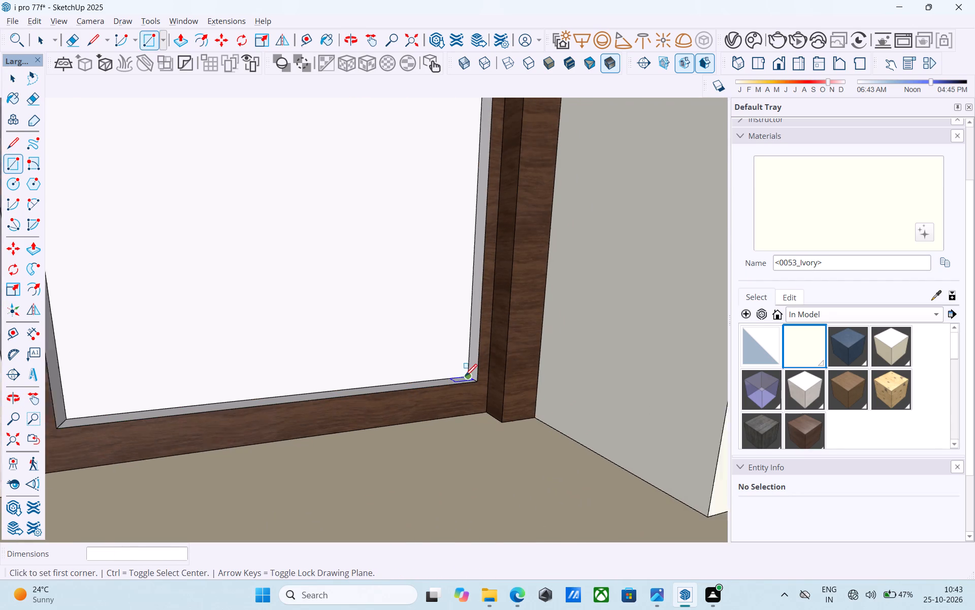
scroll(465, 377, down, 3)
Push the new rectangular face in the lower front window opening further inward to open it to the interior.
key(space)
click(424, 339)
key(p)
click(424, 339)
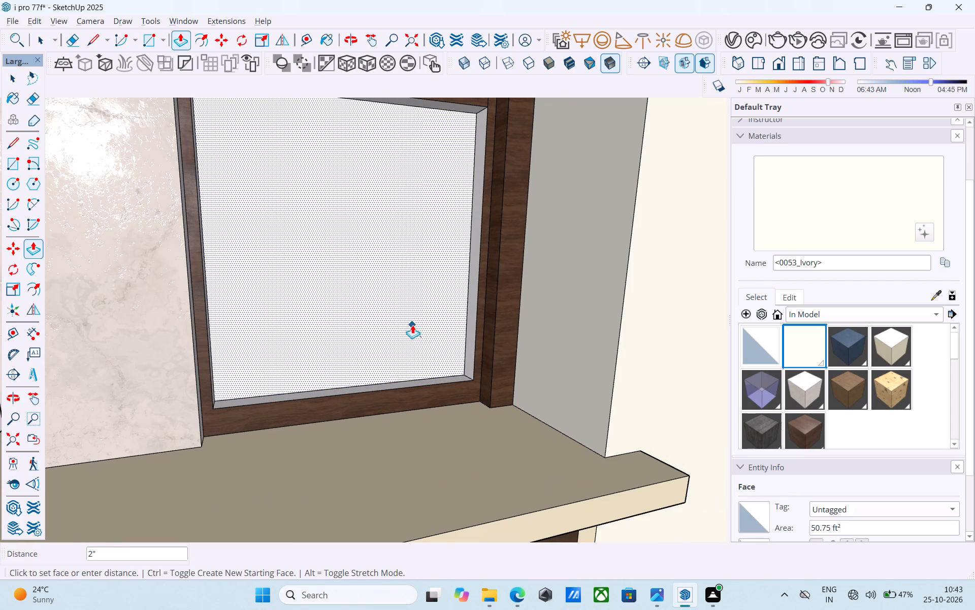
click(385, 294)
Push the cream wall face in the lower side window opening inward to open it to the interior.
scroll(384, 291, down, 9)
middle_drag(386, 296, 744, 309)
key(space)
scroll(417, 258, up, 4)
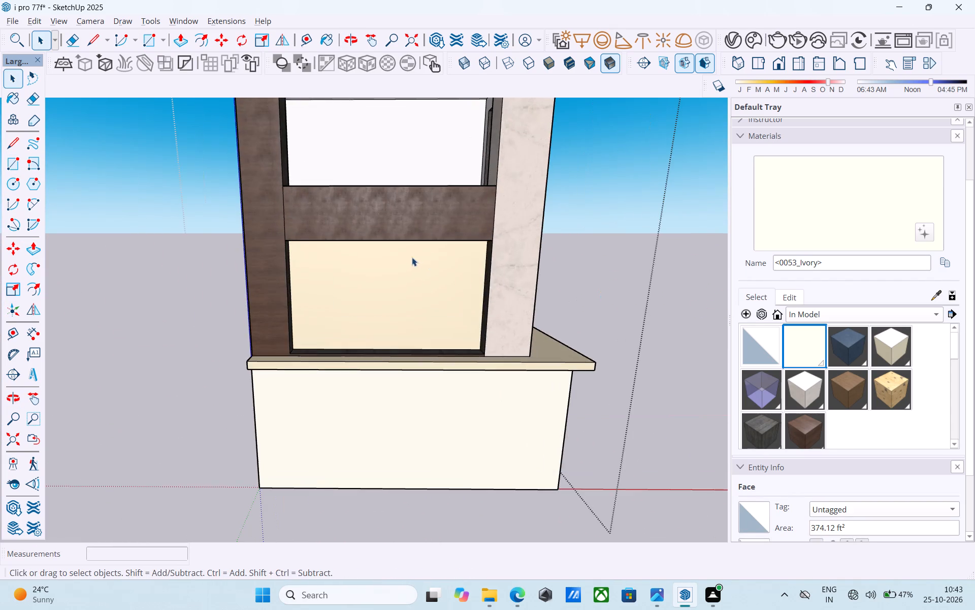
click(391, 281)
scroll(391, 281, up, 1)
middle_drag(387, 278, 386, 240)
scroll(386, 240, up, 3)
key(p)
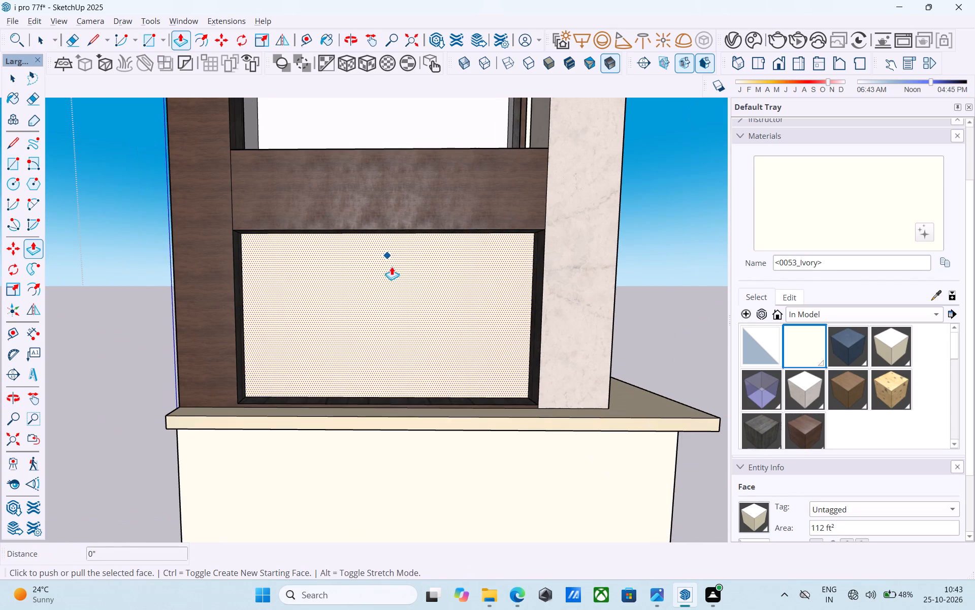
click(392, 266)
scroll(392, 266, up, 4)
key(space)
middle_drag(394, 274, 485, 309)
scroll(490, 315, down, 2)
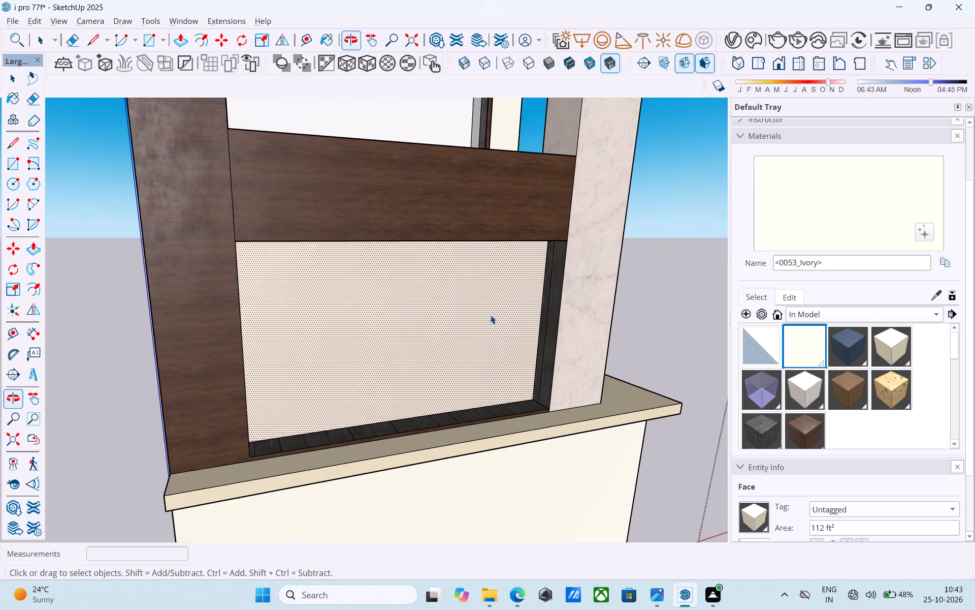
scroll(491, 315, down, 2)
middle_drag(498, 332, 596, 338)
click(461, 352)
key(p)
click(460, 352)
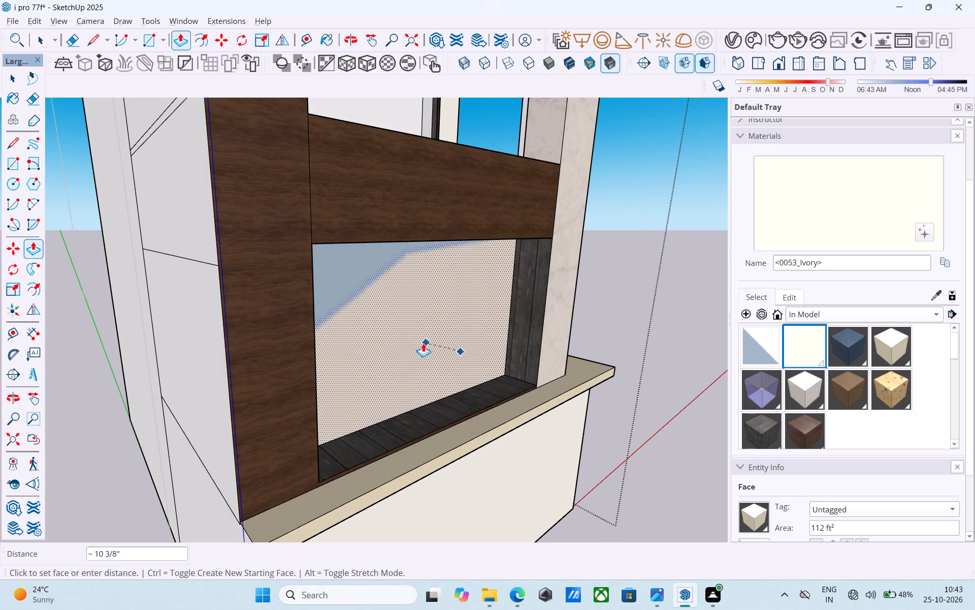
click(418, 341)
key(space)
Draw a 14' by 7' 9" rectangle across the inner edge of the upper side window opening.
scroll(438, 340, down, 2)
middle_drag(463, 338, 300, 340)
scroll(298, 339, down, 8)
middle_drag(296, 335, 316, 352)
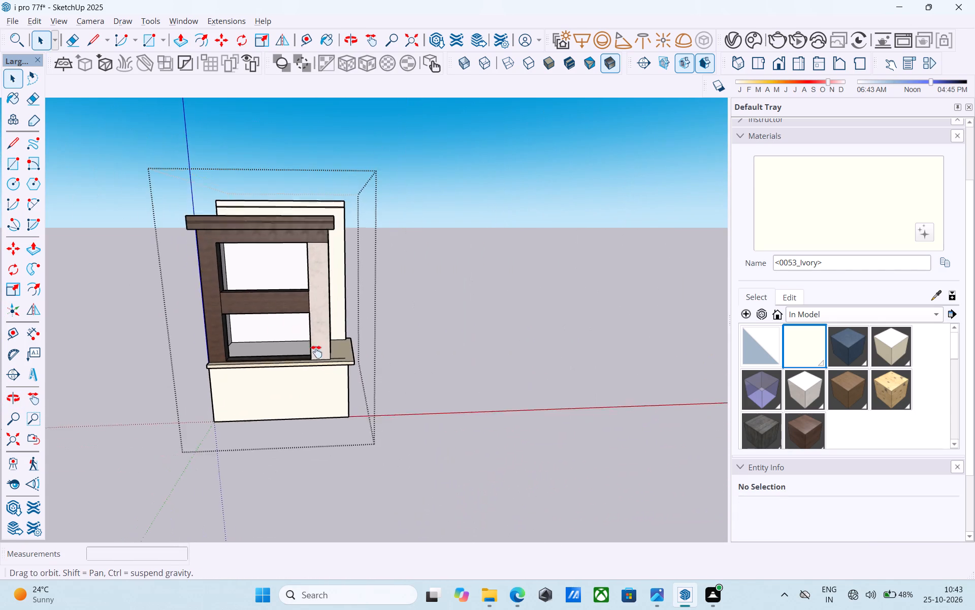
middle_drag(316, 352, 168, 328)
shift+middle_drag(240, 318, 274, 302)
scroll(288, 297, up, 4)
middle_drag(287, 298, 280, 295)
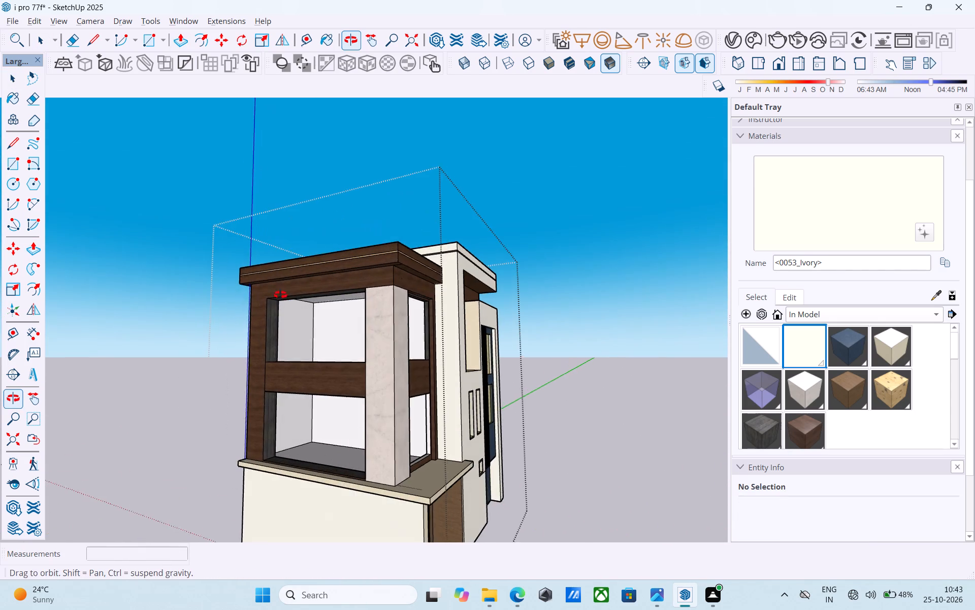
middle_drag(280, 295, 264, 265)
scroll(274, 279, up, 11)
key(r)
click(279, 300)
scroll(307, 341, down, 4)
shift+middle_drag(320, 385, 278, 344)
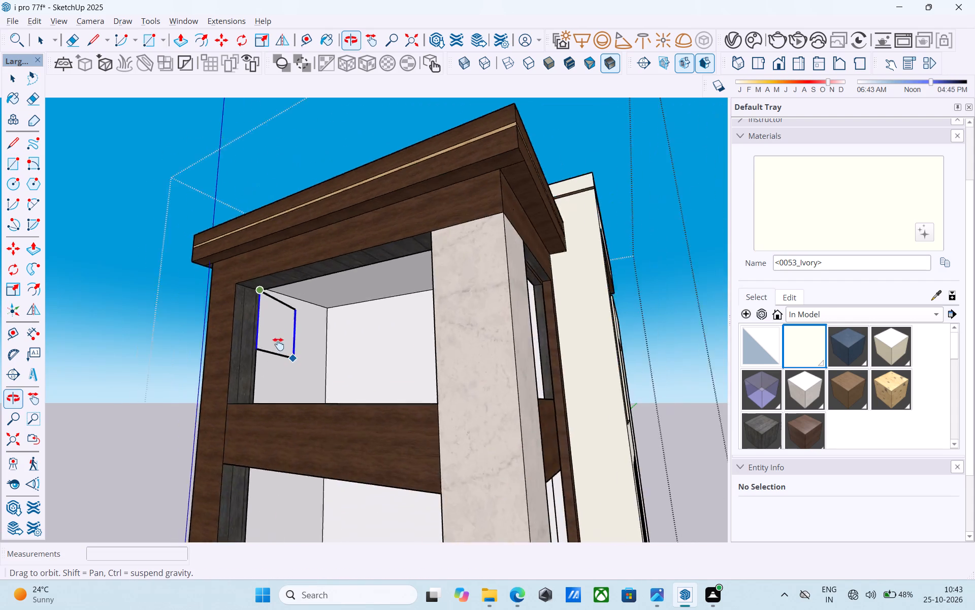
shift+middle_drag(278, 344, 509, 470)
scroll(507, 452, up, 11)
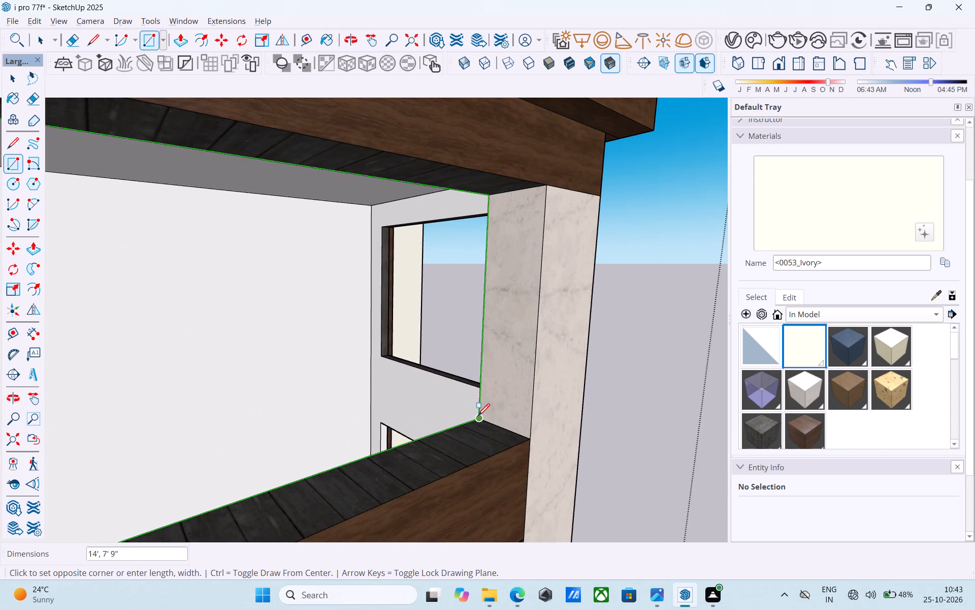
click(478, 417)
Paint the new inner face in the upper side window opening with the Glass_Basic_01 material.
scroll(476, 416, down, 6)
middle_drag(461, 421, 345, 387)
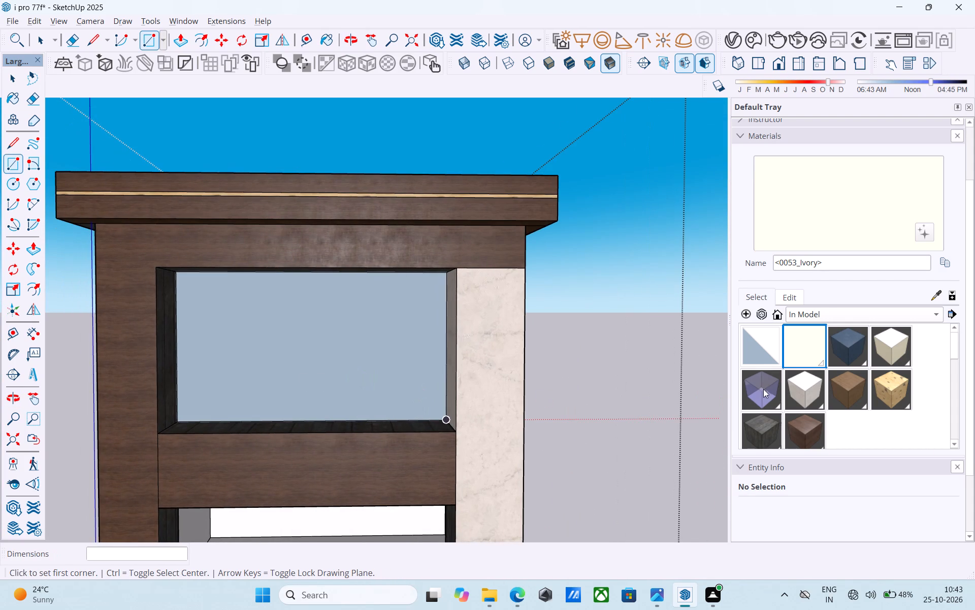
click(763, 389)
click(392, 372)
Draw a corner-to-corner rectangle across the outer edge of the upper side window opening.
middle_drag(319, 362, 212, 338)
key(r)
scroll(219, 328, up, 2)
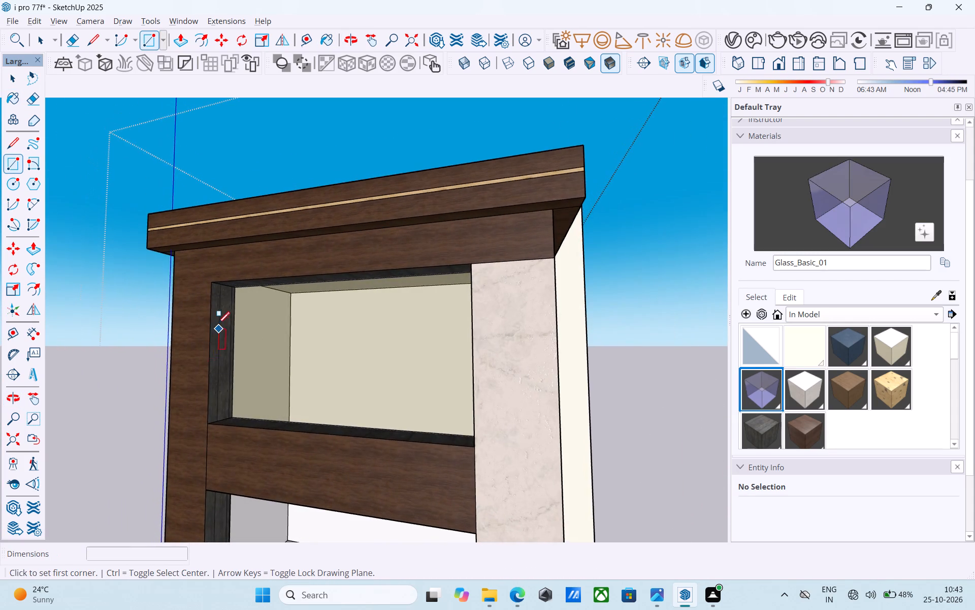
scroll(218, 325, up, 2)
click(210, 257)
key(r)
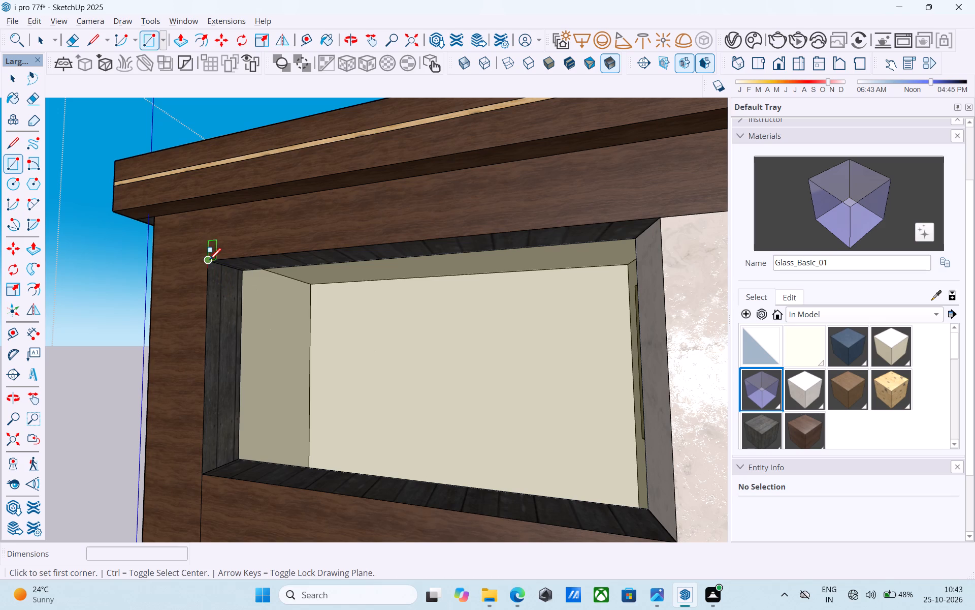
click(209, 261)
scroll(338, 356, down, 1)
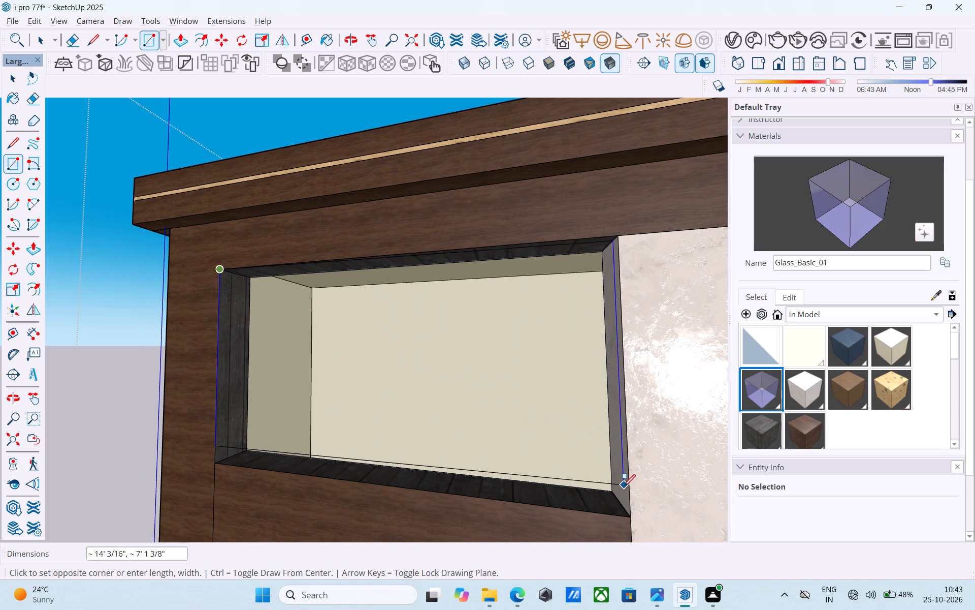
click(631, 513)
Paint the outer rectangular face of the upper side window with Glass_Basic_01, undoing any misplaced fill.
scroll(357, 369, down, 7)
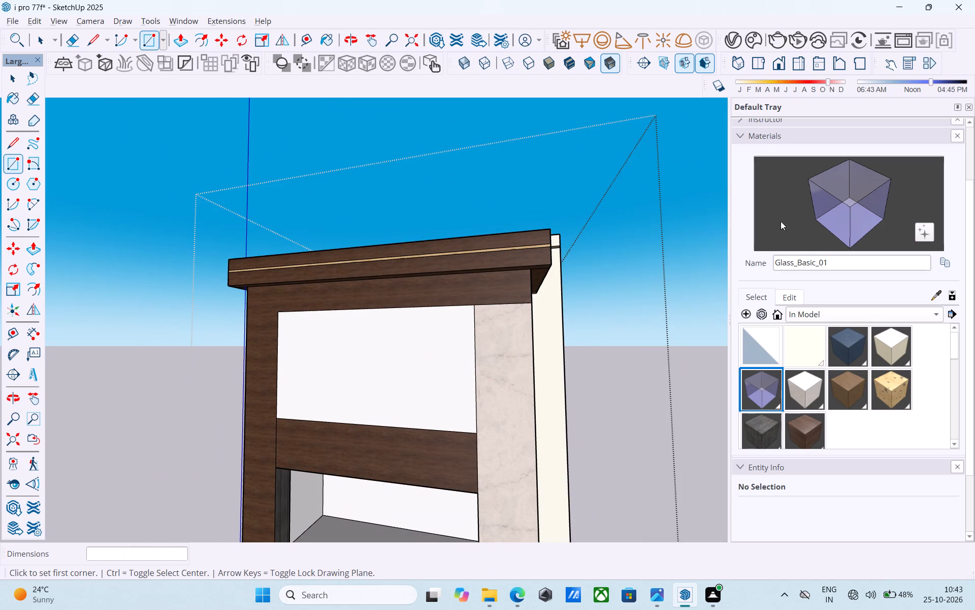
click(828, 209)
click(477, 346)
key(ctrl+z)
click(412, 347)
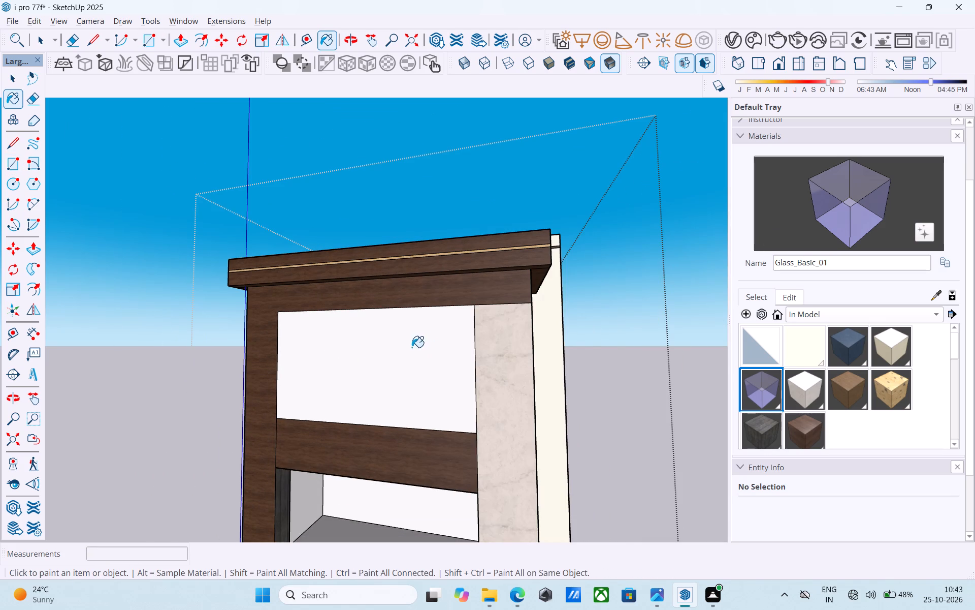
Draw a corner-to-corner rectangle across the inner edge of the upper front window opening.
scroll(276, 343, down, 6)
middle_drag(401, 374, 254, 369)
scroll(205, 338, down, 5)
scroll(315, 335, down, 3)
middle_drag(318, 346, 140, 355)
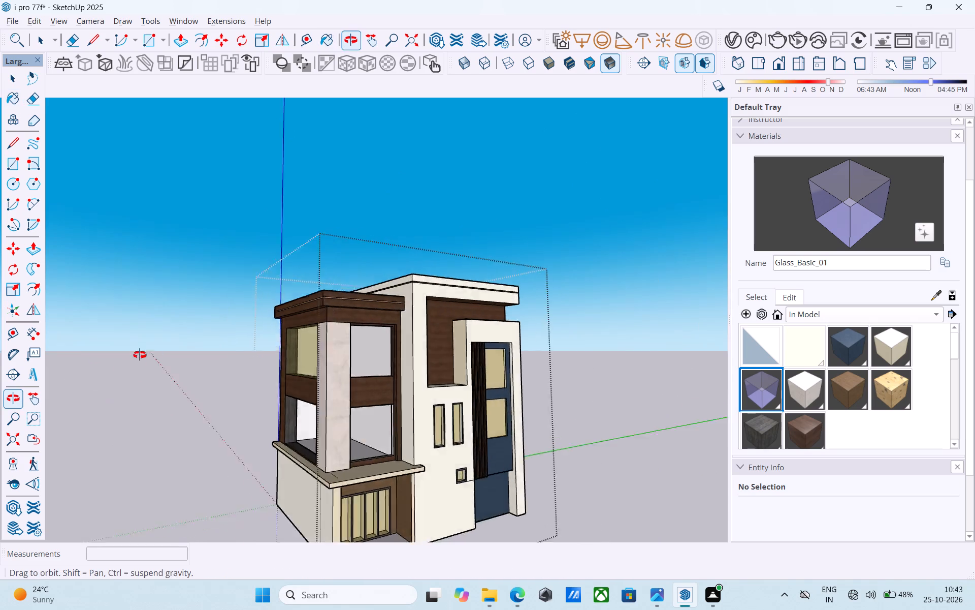
middle_drag(140, 355, 86, 356)
scroll(369, 390, up, 6)
scroll(235, 315, up, 5)
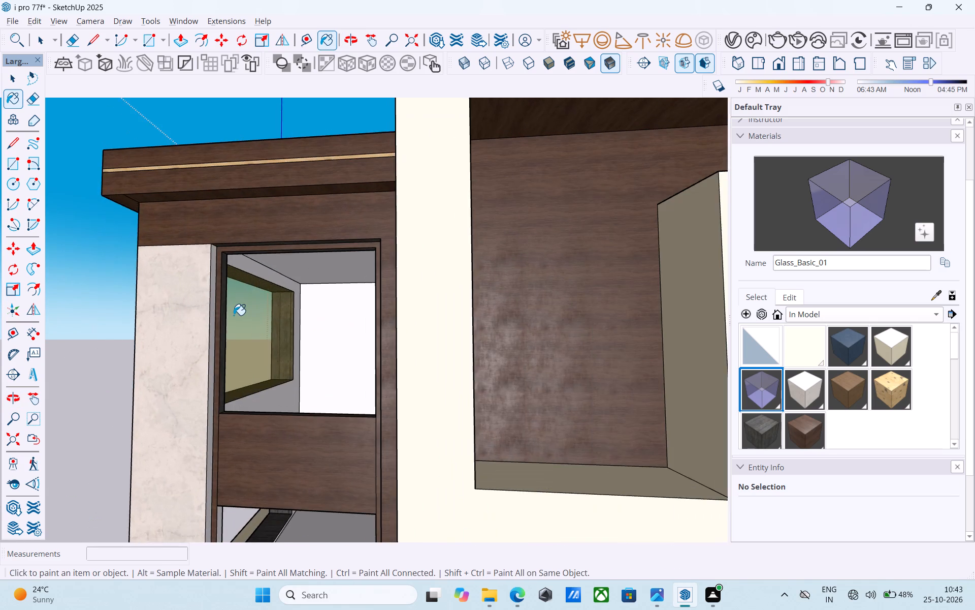
middle_drag(236, 314, 220, 282)
key(r)
scroll(233, 261, up, 5)
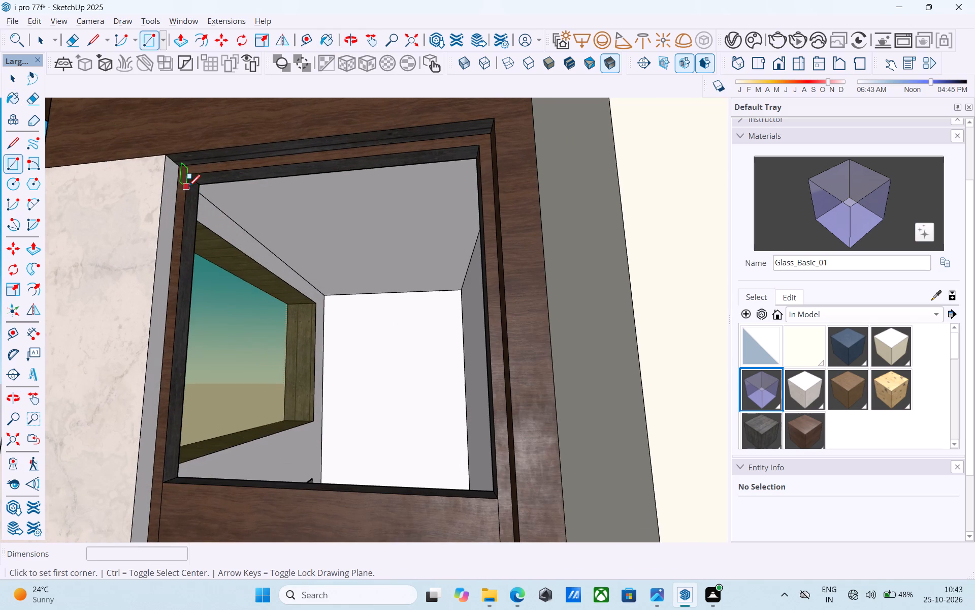
click(198, 186)
scroll(263, 283, down, 2)
shift+middle_drag(273, 304, 133, 215)
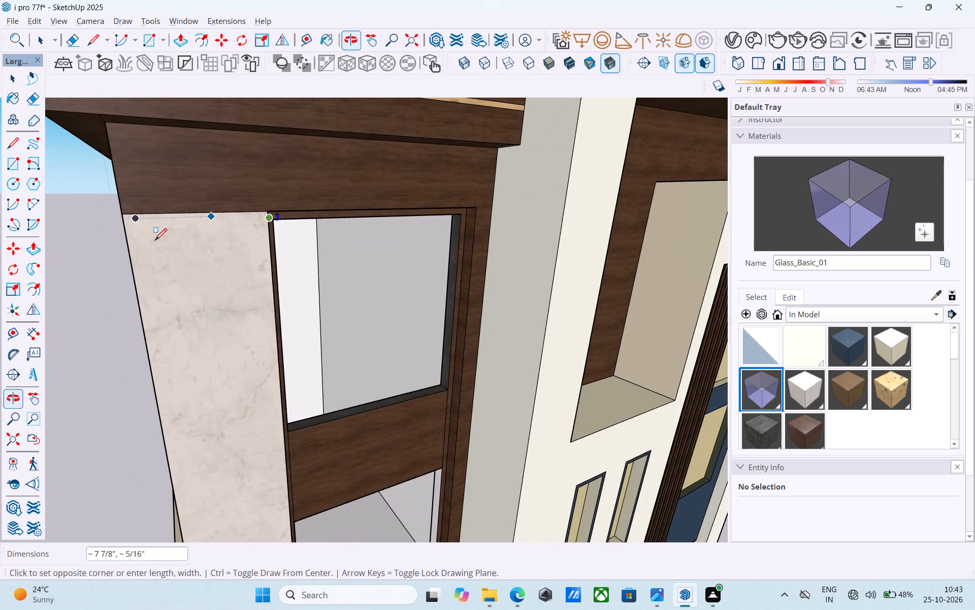
click(438, 384)
Paint the new inner face in the upper front window opening with the Glass_Basic_01 material.
scroll(438, 385, down, 3)
shift+middle_drag(459, 400, 462, 402)
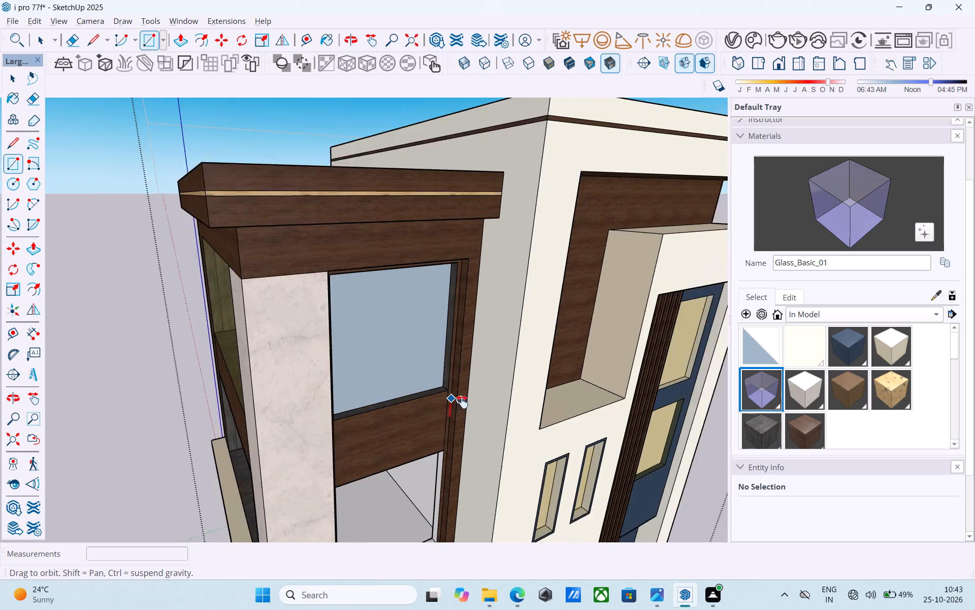
shift+middle_drag(462, 402, 339, 341)
scroll(241, 240, up, 8)
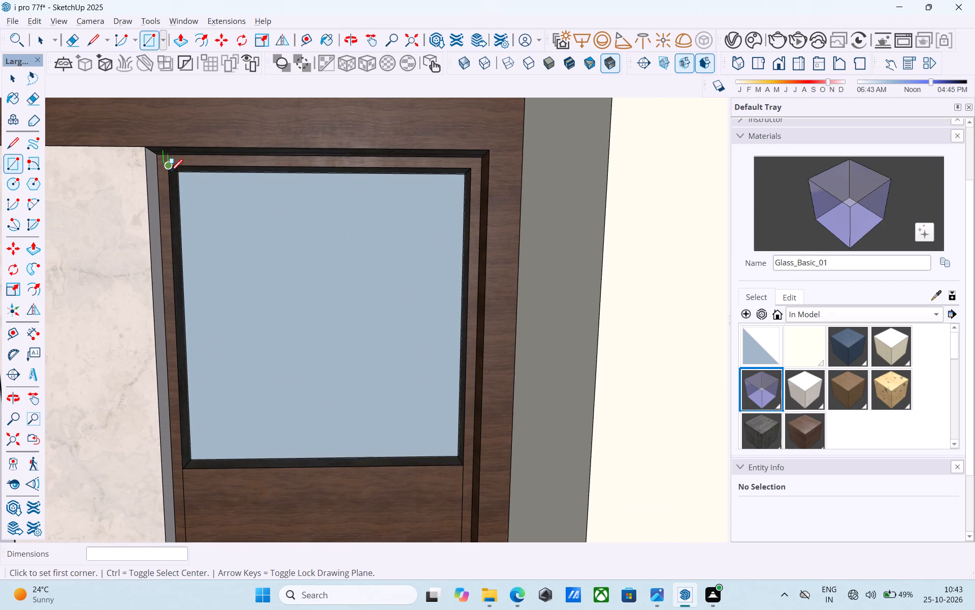
click(859, 206)
click(237, 316)
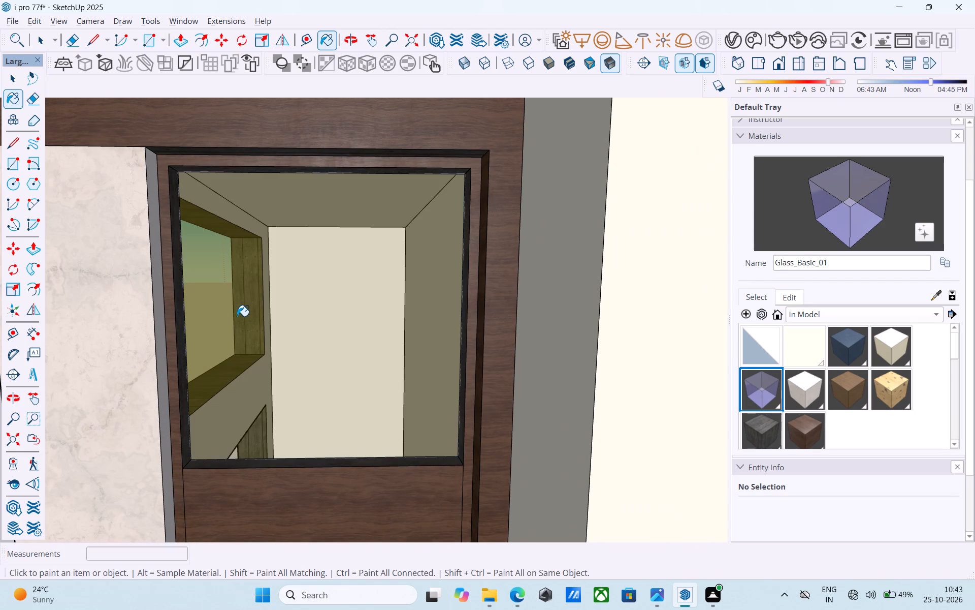
Draw a 7' by 7' 3" rectangle over the outer edge of the upper front window opening and paint it with Glass_Basic_01.
key(r)
click(171, 169)
shift+middle_drag(335, 371, 321, 353)
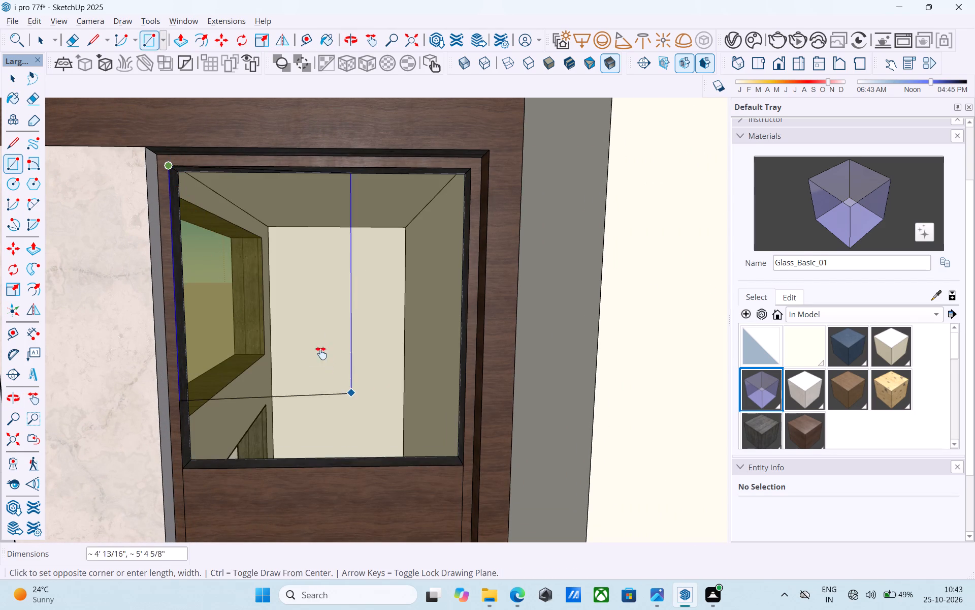
shift+middle_drag(321, 353, 384, 381)
click(411, 396)
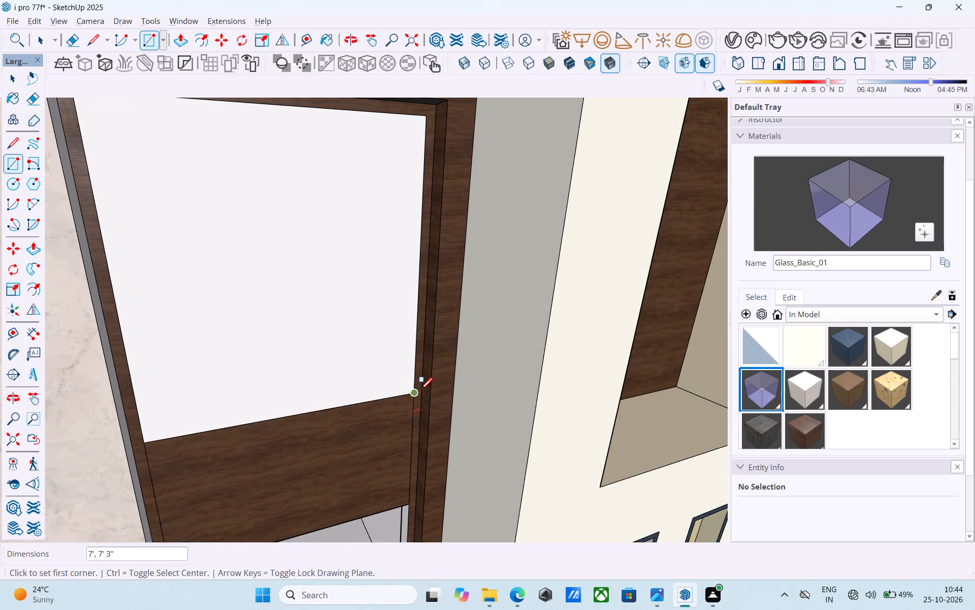
click(846, 215)
click(195, 253)
Draw a corner-to-corner rectangle across the inner edge of the lower front window opening and paint it with Glass_Basic_01.
scroll(179, 257, down, 7)
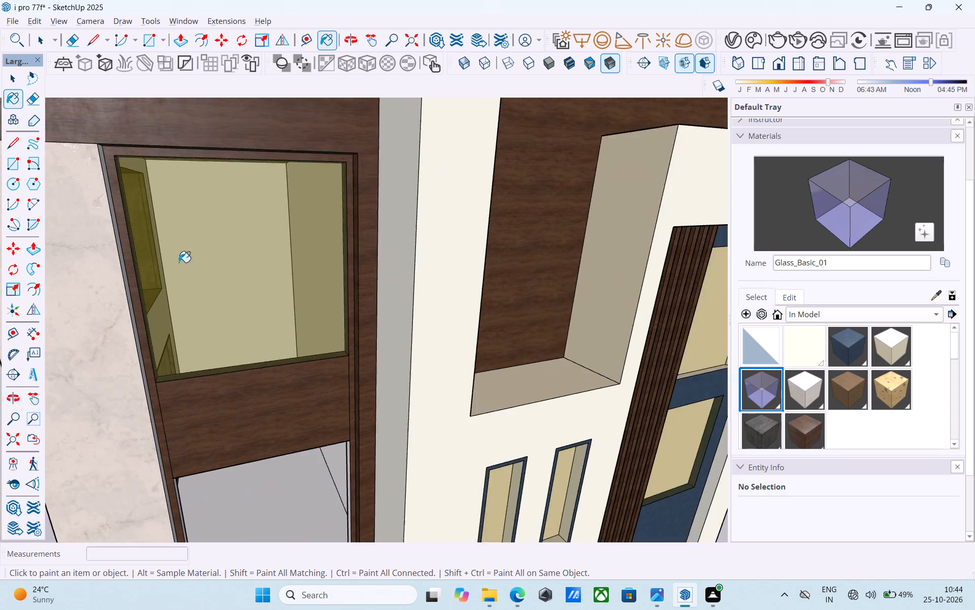
scroll(179, 262, down, 4)
middle_drag(204, 328, 198, 156)
middle_drag(213, 298, 175, 293)
scroll(188, 278, down, 5)
middle_drag(206, 286, 233, 351)
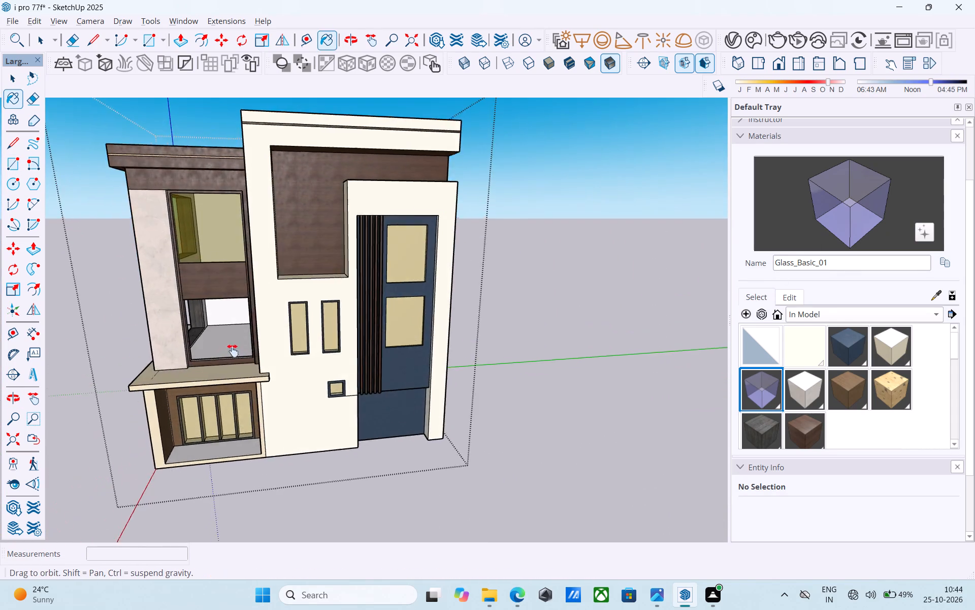
middle_drag(233, 351, 101, 243)
scroll(178, 302, up, 6)
middle_drag(230, 310, 212, 315)
scroll(214, 315, up, 9)
key(r)
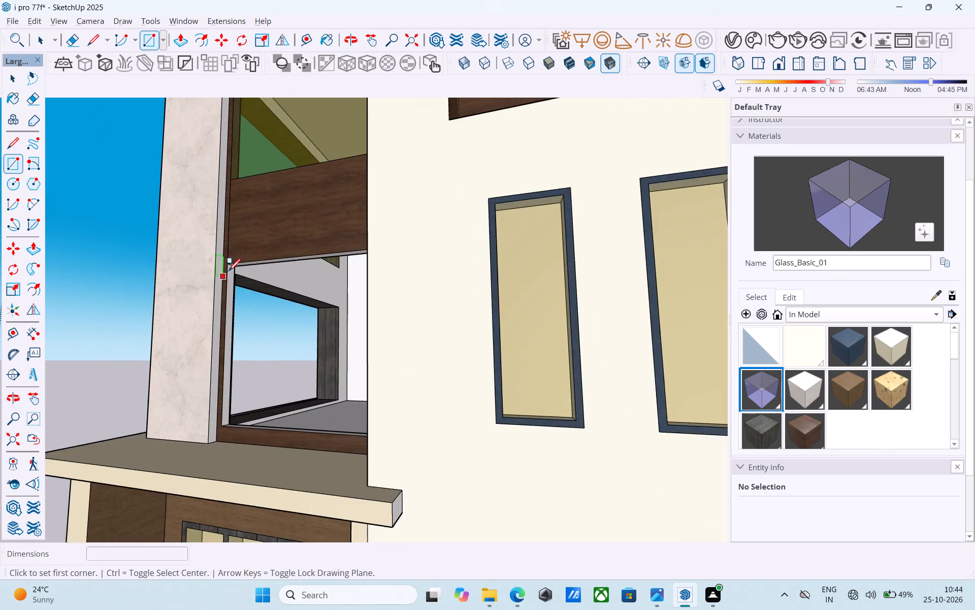
scroll(229, 272, up, 5)
click(240, 263)
scroll(248, 292, down, 5)
shift+middle_drag(281, 355, 573, 417)
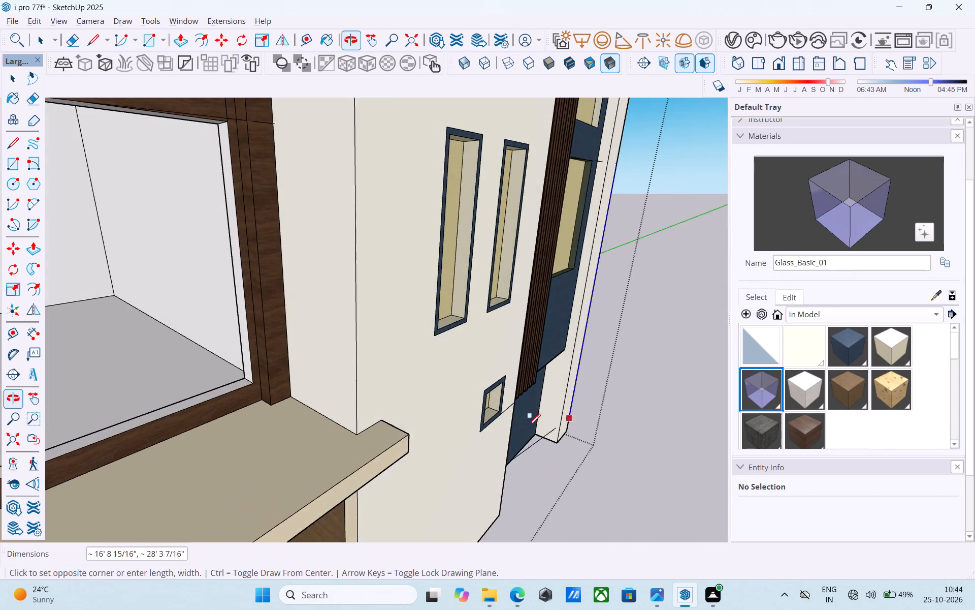
scroll(250, 423, up, 5)
click(237, 355)
click(888, 194)
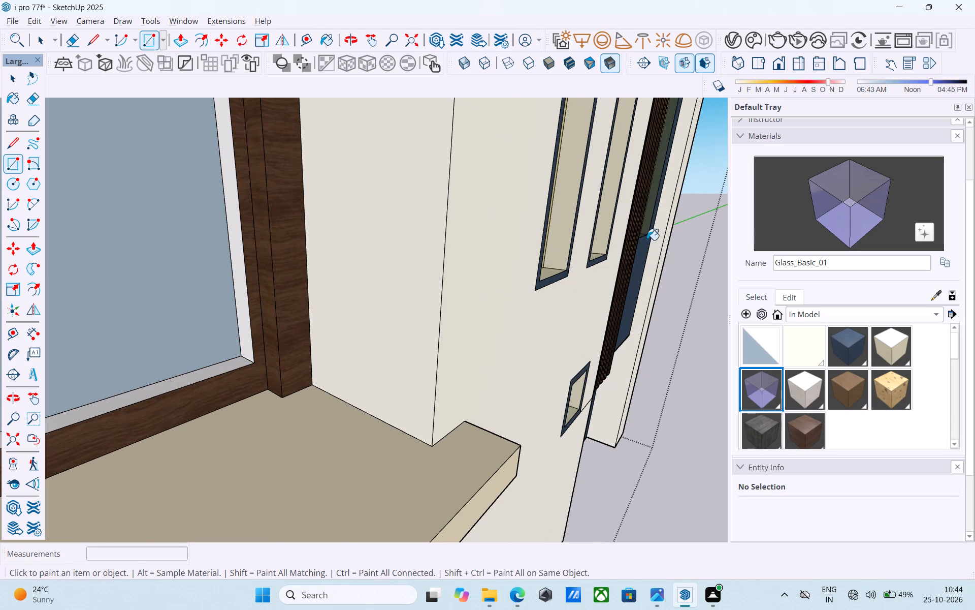
click(138, 277)
Draw a corner-to-corner rectangle over the outer edge of the lower front window opening and paint it with Glass_Basic_01.
scroll(228, 262, down, 7)
shift+middle_drag(213, 271, 181, 322)
scroll(172, 315, down, 4)
shift+middle_drag(181, 320, 356, 377)
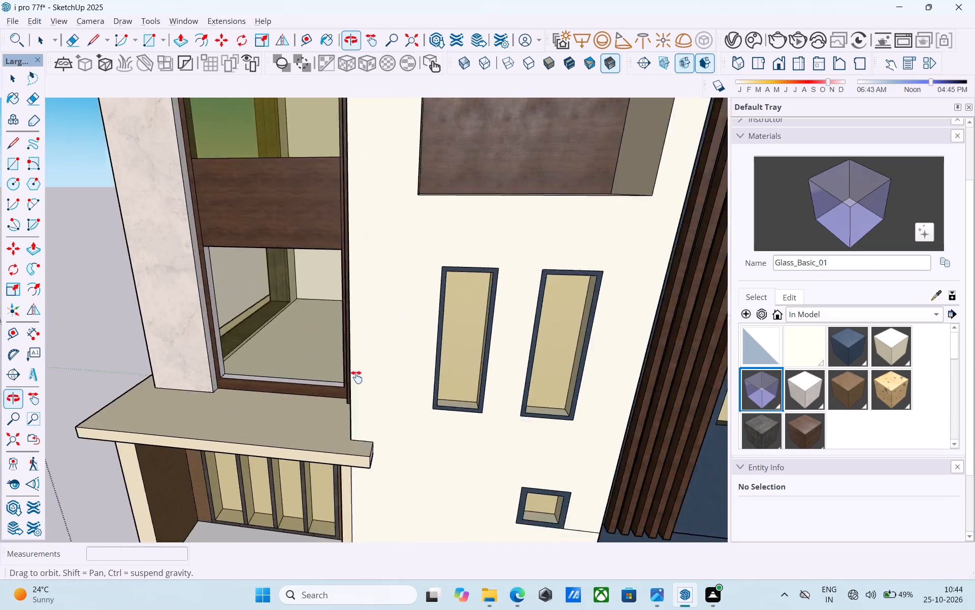
shift+middle_drag(356, 377, 309, 347)
key(r)
scroll(177, 282, up, 4)
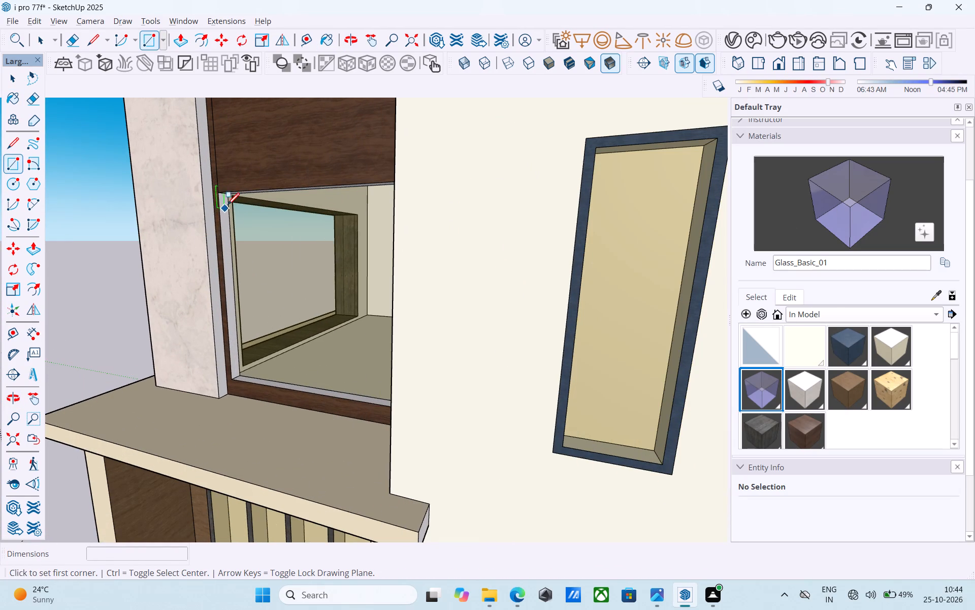
click(219, 194)
scroll(261, 255, down, 3)
middle_drag(294, 327, 578, 333)
scroll(512, 346, up, 4)
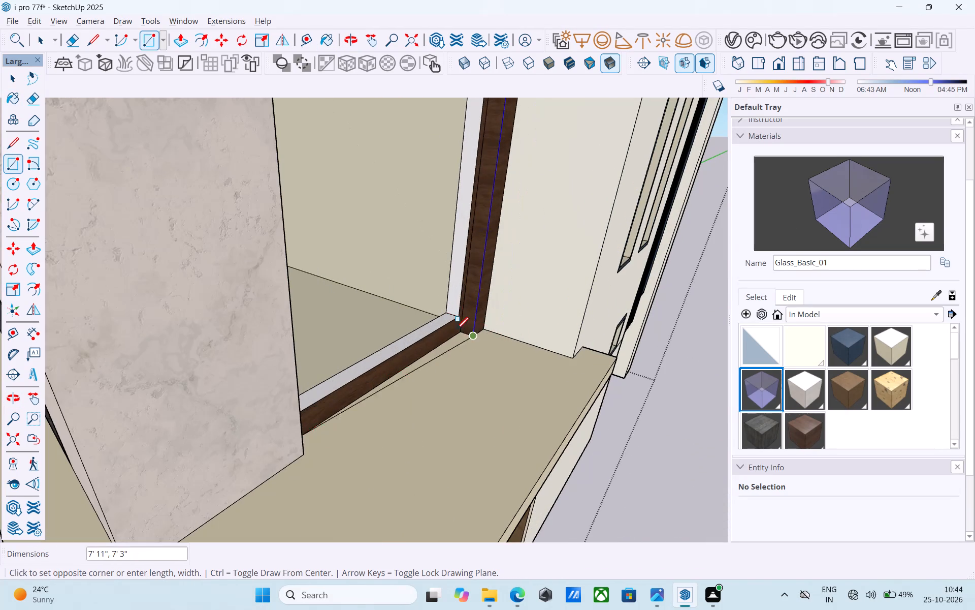
click(458, 320)
click(855, 197)
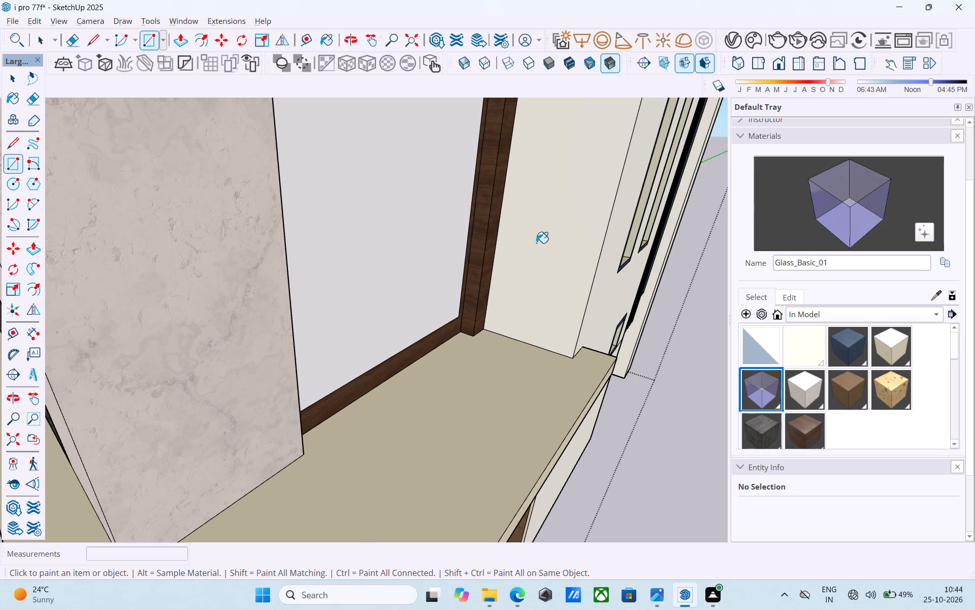
click(380, 258)
Draw a 14' by 8' rectangle corner to corner across the inner edge of the lower wide window opening with the dark wood frame.
scroll(381, 258, down, 9)
shift+middle_drag(273, 349, 391, 316)
middle_drag(223, 246, 220, 259)
middle_drag(182, 254, 194, 304)
key(r)
scroll(154, 239, up, 7)
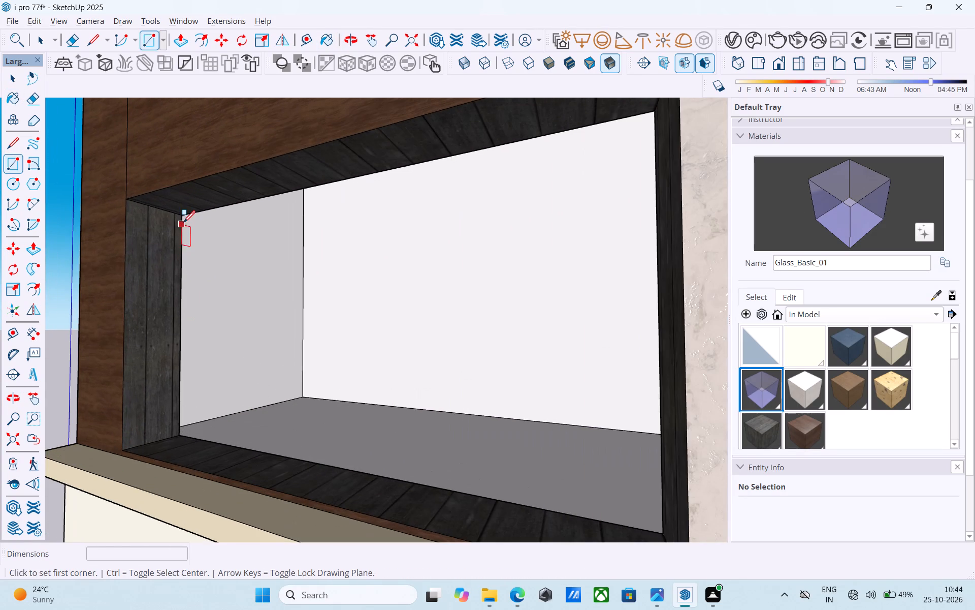
click(181, 217)
scroll(232, 312, down, 5)
shift+middle_drag(277, 357, 408, 370)
shift+middle_drag(506, 367, 164, 382)
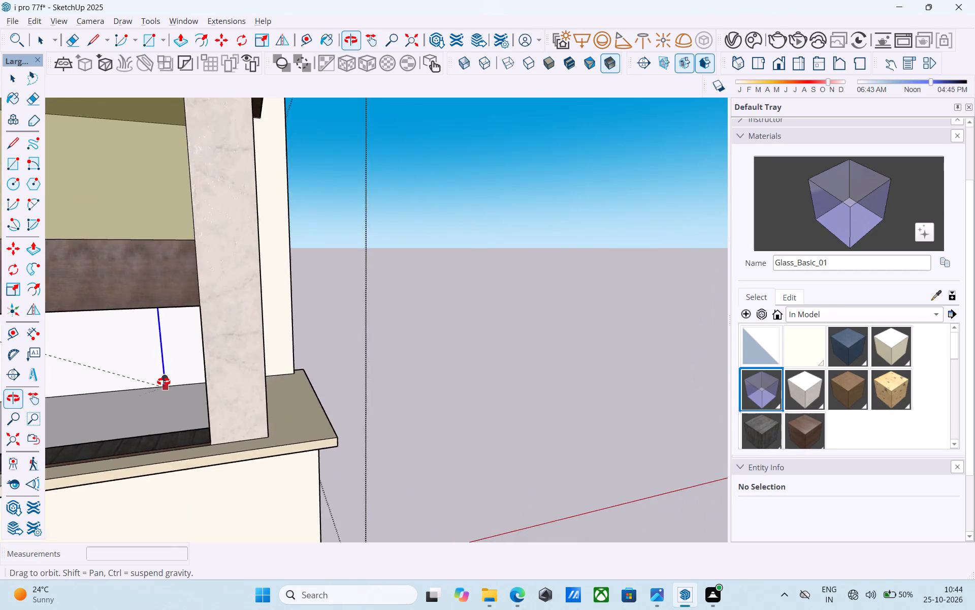
shift+middle_drag(164, 382, 381, 370)
shift+middle_drag(460, 406, 120, 391)
shift+scroll(288, 415, up, 6)
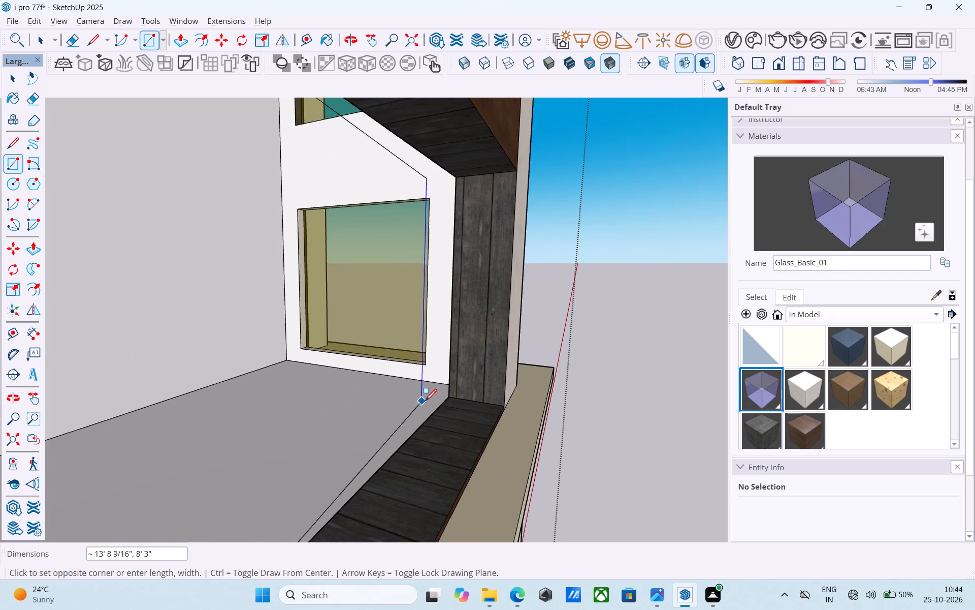
click(447, 400)
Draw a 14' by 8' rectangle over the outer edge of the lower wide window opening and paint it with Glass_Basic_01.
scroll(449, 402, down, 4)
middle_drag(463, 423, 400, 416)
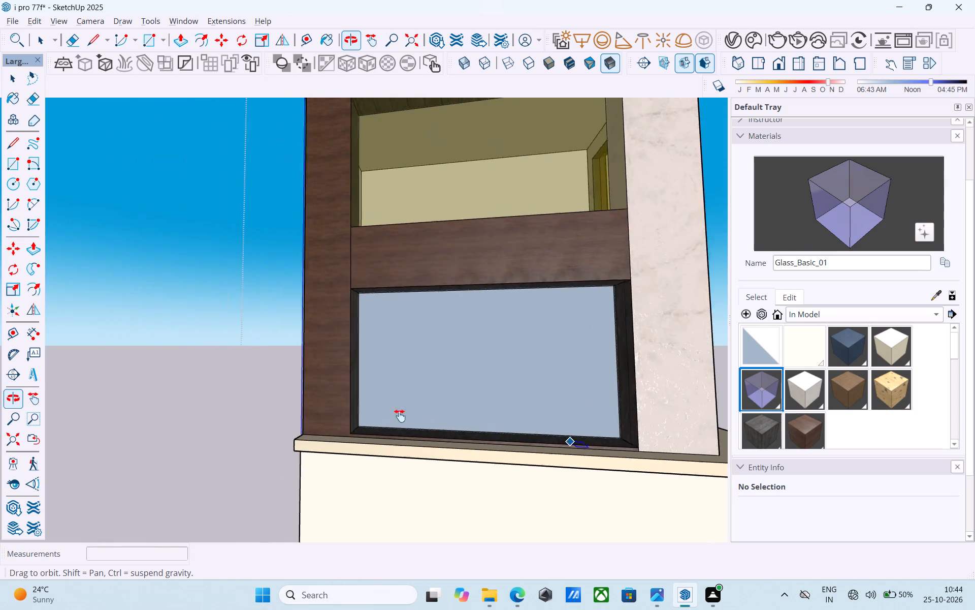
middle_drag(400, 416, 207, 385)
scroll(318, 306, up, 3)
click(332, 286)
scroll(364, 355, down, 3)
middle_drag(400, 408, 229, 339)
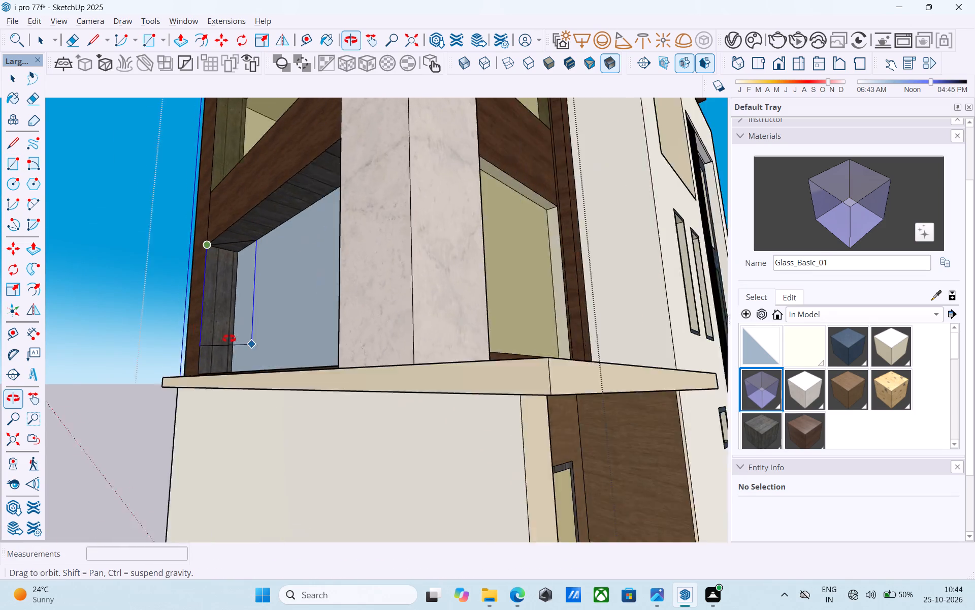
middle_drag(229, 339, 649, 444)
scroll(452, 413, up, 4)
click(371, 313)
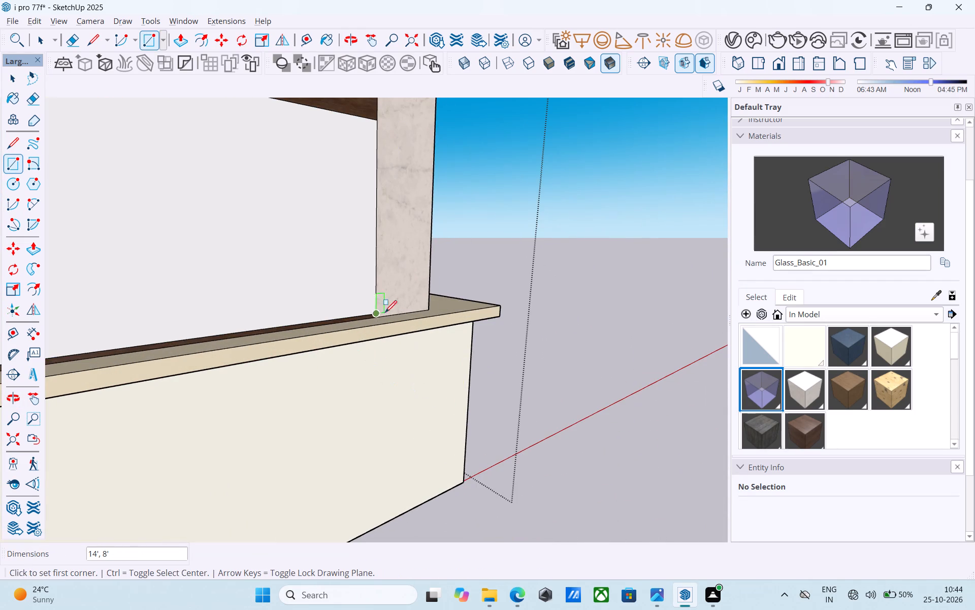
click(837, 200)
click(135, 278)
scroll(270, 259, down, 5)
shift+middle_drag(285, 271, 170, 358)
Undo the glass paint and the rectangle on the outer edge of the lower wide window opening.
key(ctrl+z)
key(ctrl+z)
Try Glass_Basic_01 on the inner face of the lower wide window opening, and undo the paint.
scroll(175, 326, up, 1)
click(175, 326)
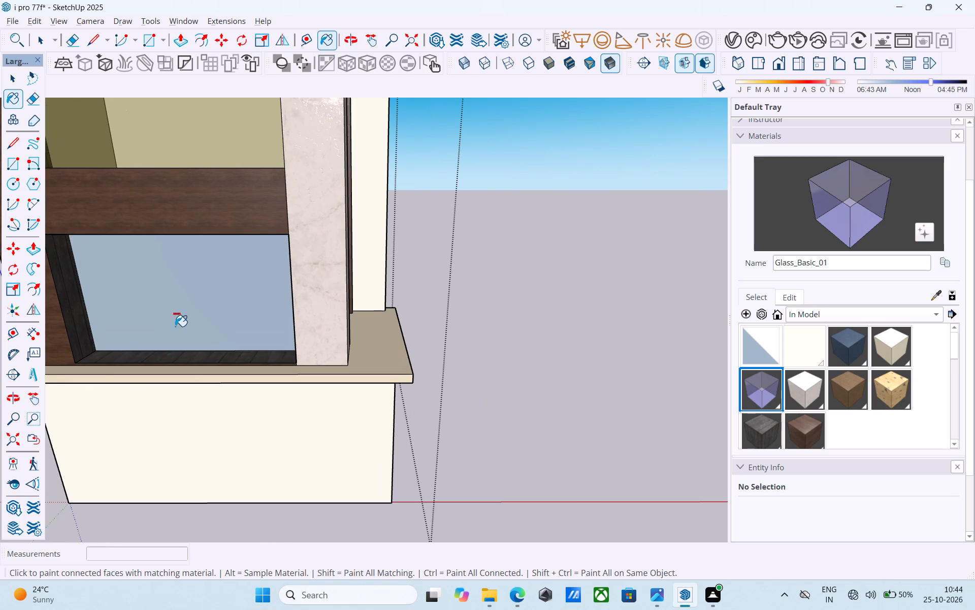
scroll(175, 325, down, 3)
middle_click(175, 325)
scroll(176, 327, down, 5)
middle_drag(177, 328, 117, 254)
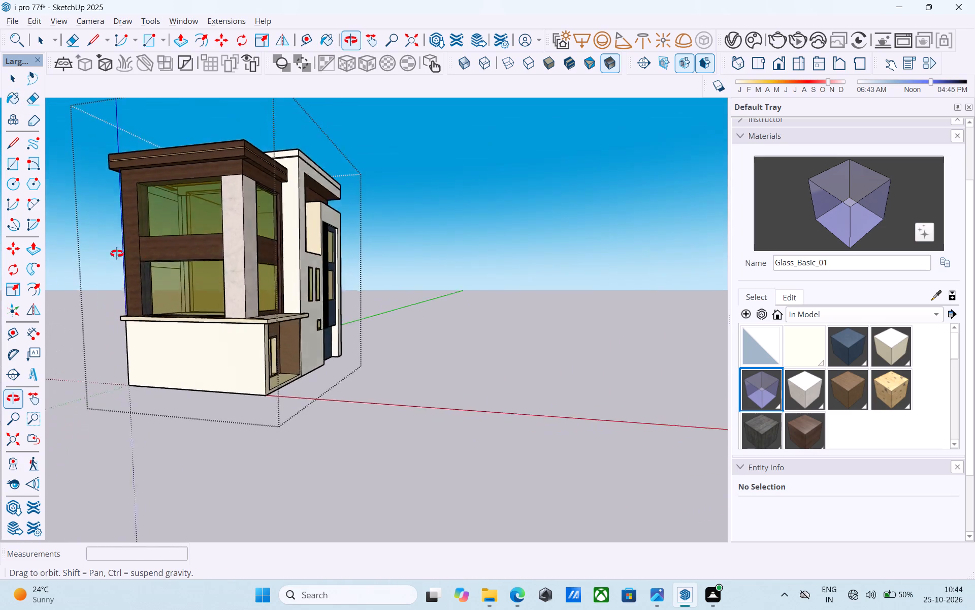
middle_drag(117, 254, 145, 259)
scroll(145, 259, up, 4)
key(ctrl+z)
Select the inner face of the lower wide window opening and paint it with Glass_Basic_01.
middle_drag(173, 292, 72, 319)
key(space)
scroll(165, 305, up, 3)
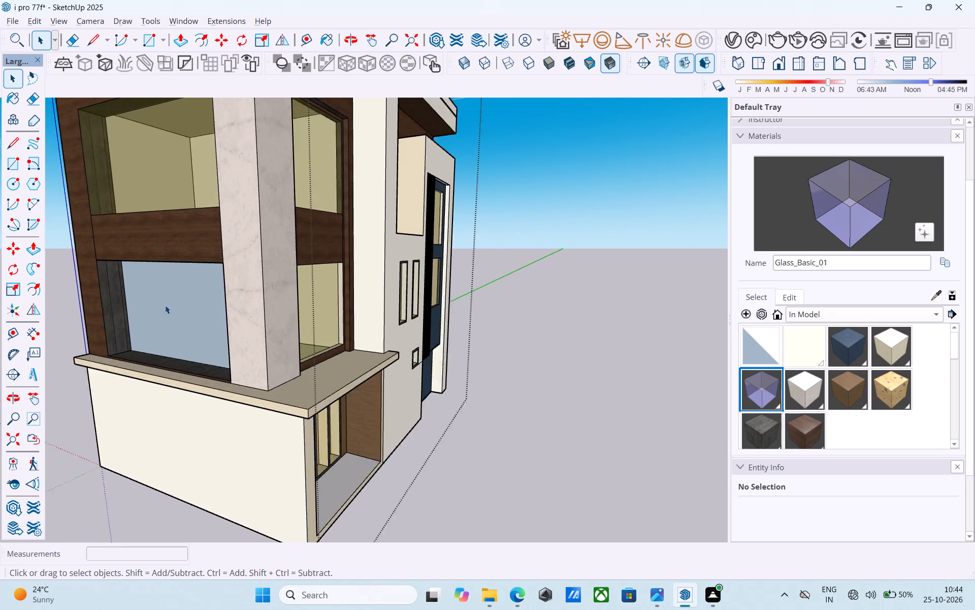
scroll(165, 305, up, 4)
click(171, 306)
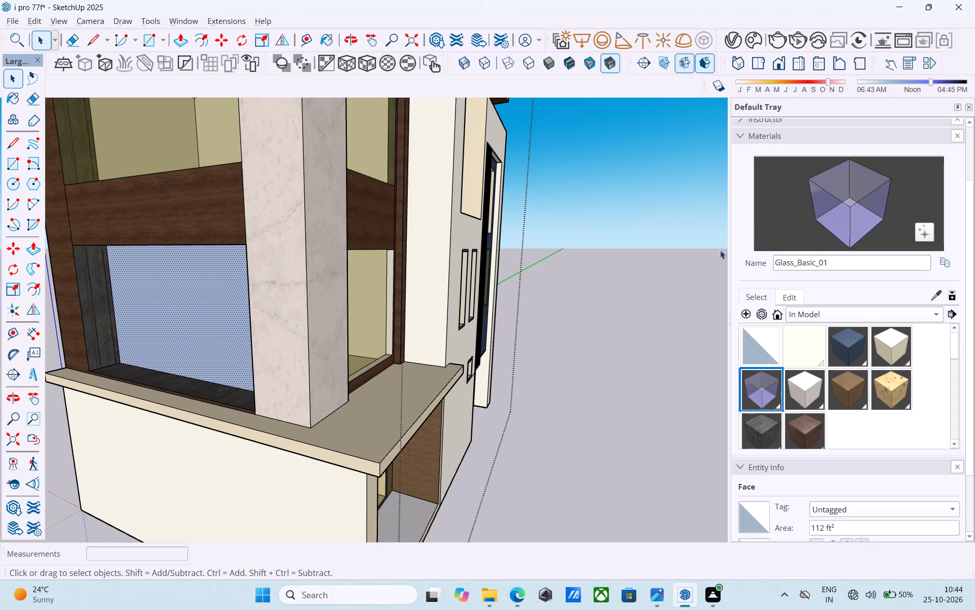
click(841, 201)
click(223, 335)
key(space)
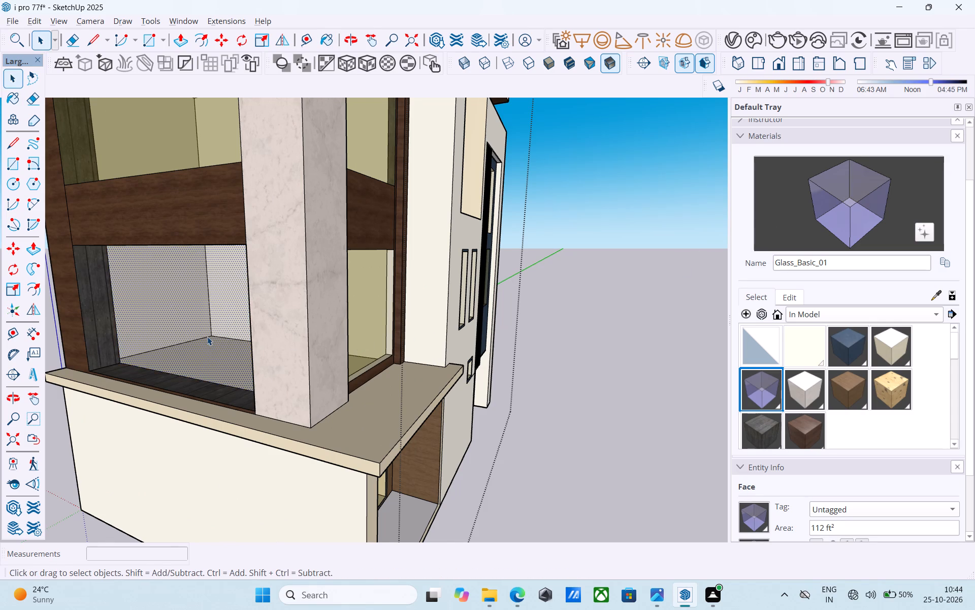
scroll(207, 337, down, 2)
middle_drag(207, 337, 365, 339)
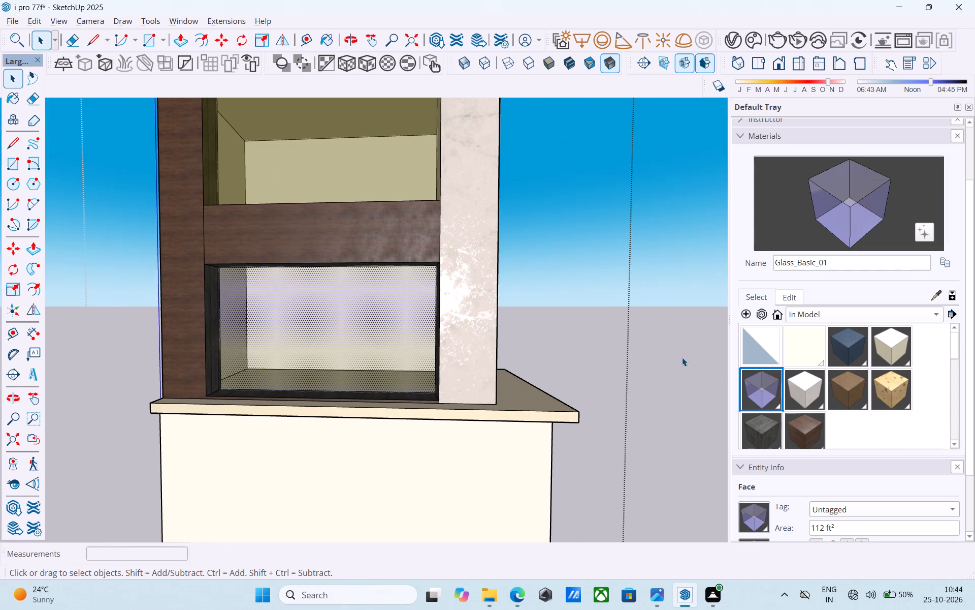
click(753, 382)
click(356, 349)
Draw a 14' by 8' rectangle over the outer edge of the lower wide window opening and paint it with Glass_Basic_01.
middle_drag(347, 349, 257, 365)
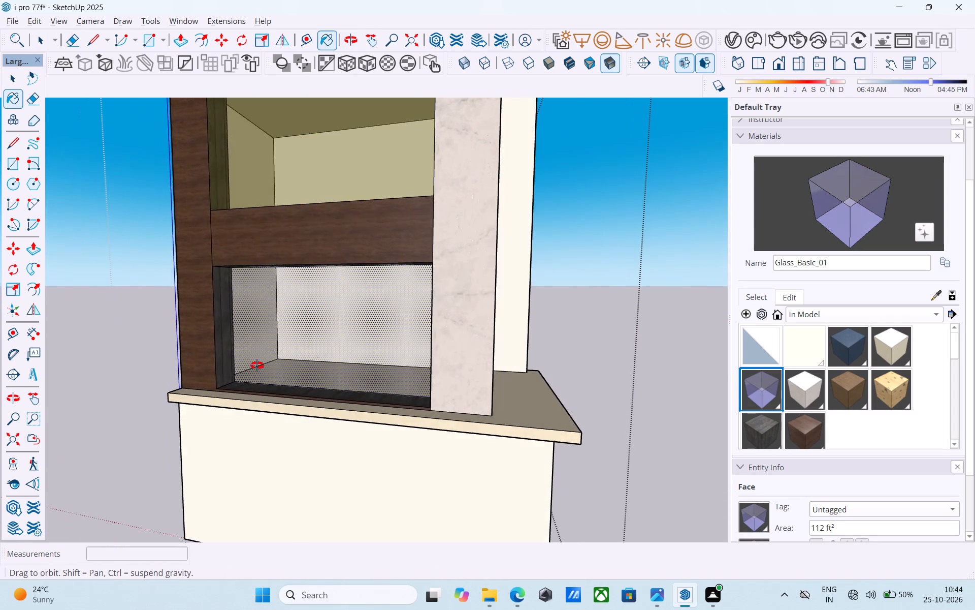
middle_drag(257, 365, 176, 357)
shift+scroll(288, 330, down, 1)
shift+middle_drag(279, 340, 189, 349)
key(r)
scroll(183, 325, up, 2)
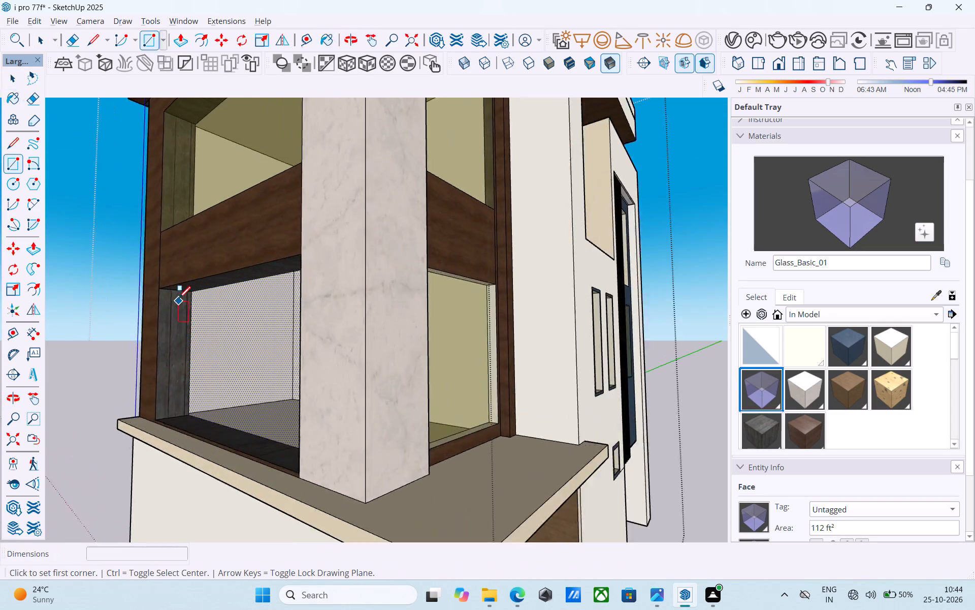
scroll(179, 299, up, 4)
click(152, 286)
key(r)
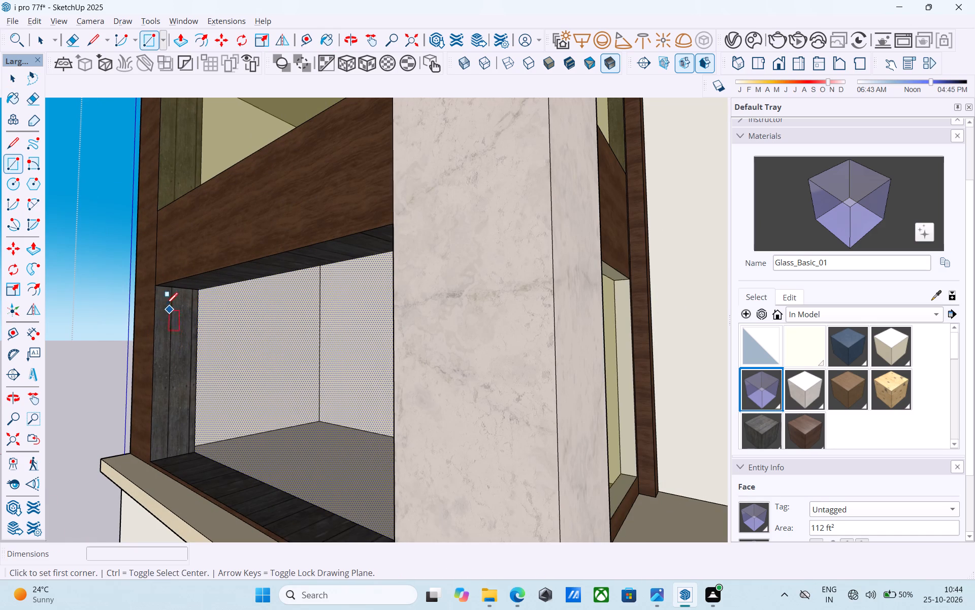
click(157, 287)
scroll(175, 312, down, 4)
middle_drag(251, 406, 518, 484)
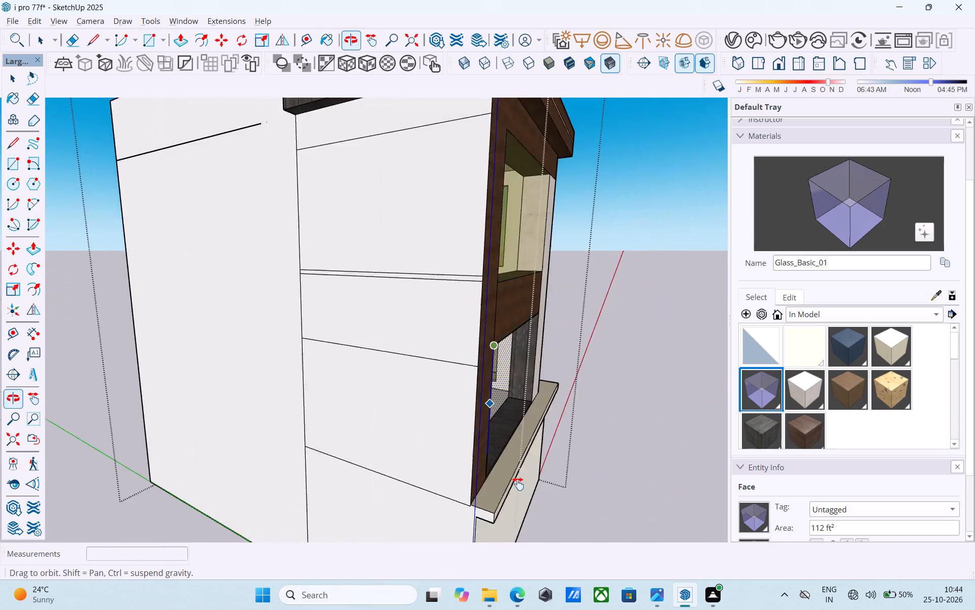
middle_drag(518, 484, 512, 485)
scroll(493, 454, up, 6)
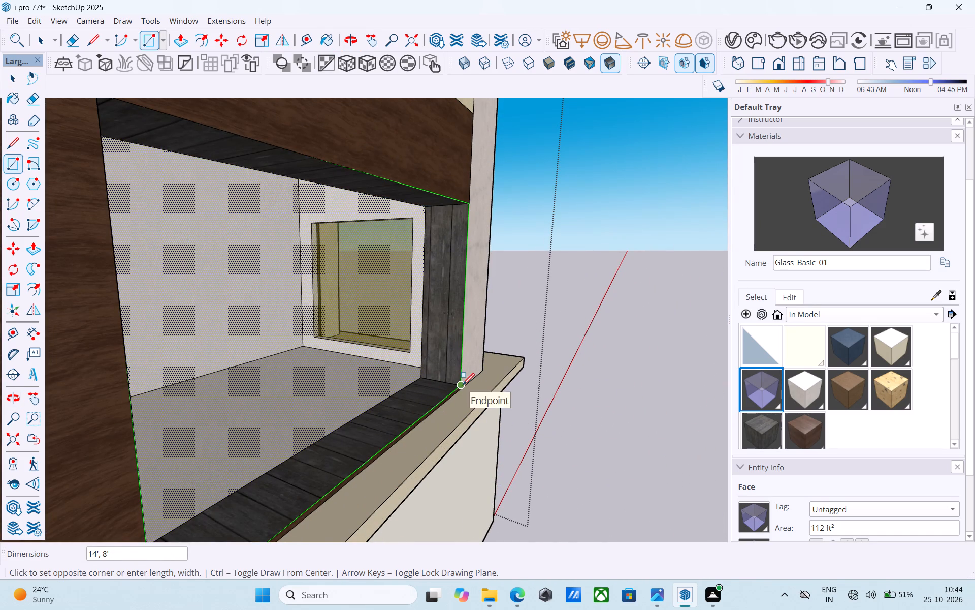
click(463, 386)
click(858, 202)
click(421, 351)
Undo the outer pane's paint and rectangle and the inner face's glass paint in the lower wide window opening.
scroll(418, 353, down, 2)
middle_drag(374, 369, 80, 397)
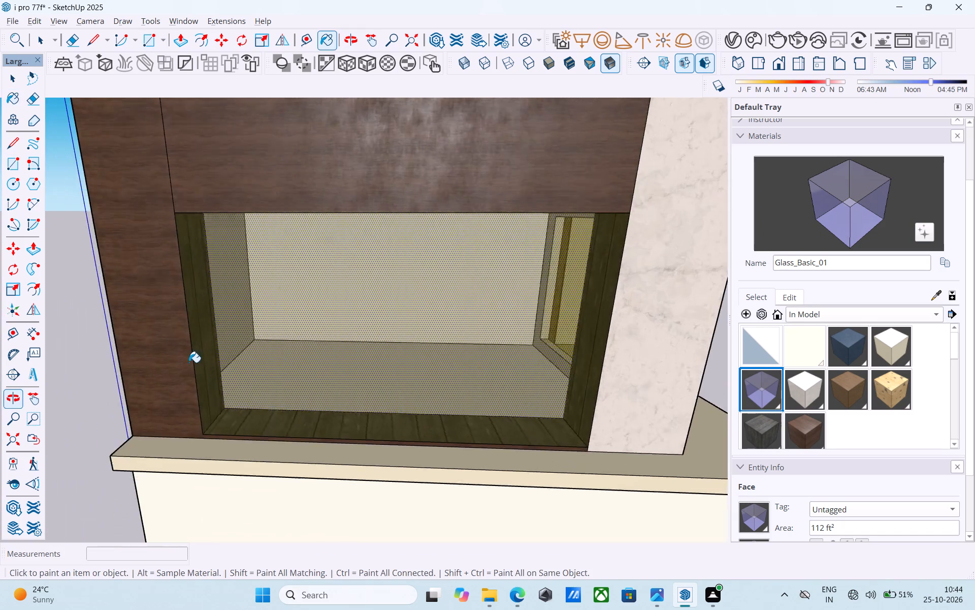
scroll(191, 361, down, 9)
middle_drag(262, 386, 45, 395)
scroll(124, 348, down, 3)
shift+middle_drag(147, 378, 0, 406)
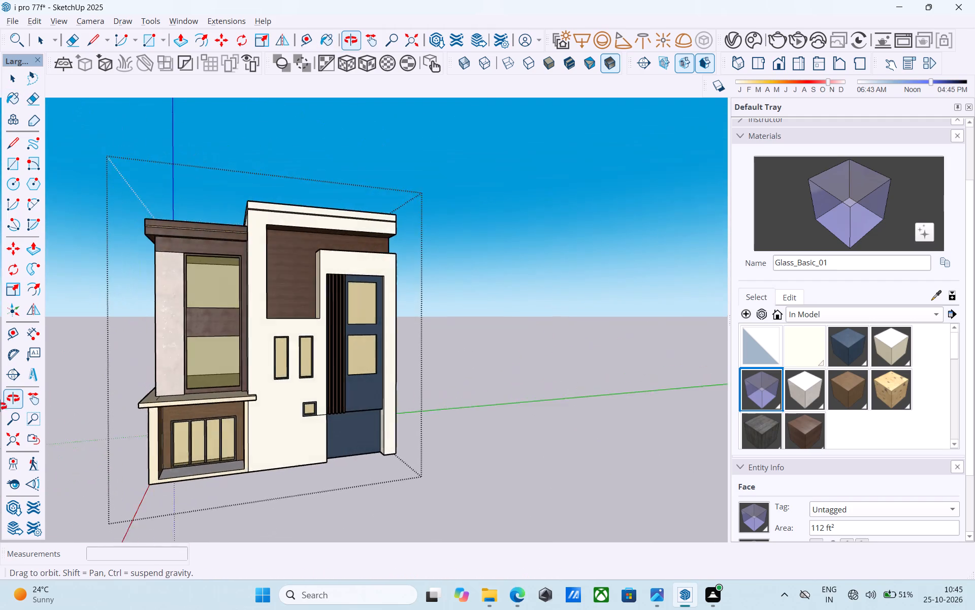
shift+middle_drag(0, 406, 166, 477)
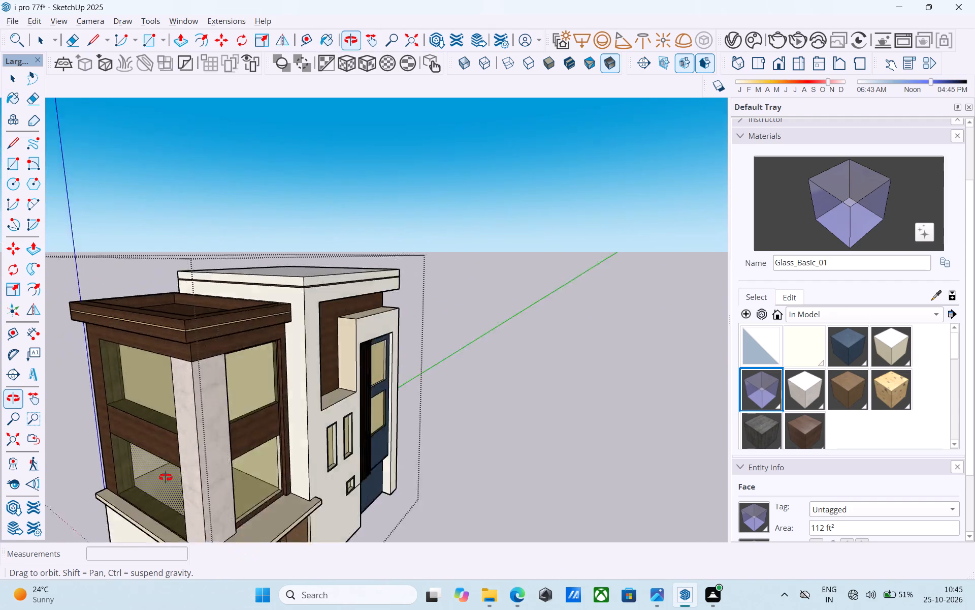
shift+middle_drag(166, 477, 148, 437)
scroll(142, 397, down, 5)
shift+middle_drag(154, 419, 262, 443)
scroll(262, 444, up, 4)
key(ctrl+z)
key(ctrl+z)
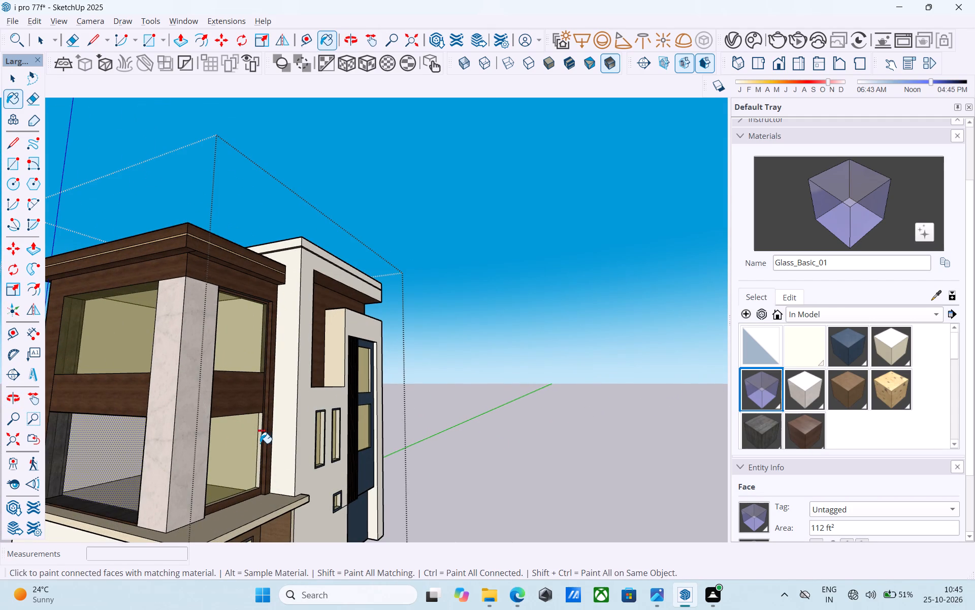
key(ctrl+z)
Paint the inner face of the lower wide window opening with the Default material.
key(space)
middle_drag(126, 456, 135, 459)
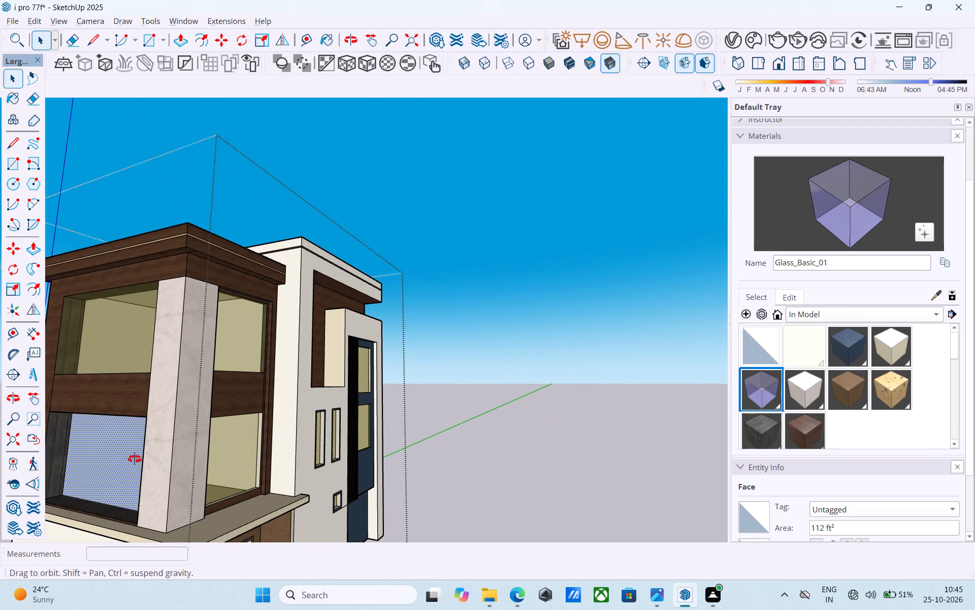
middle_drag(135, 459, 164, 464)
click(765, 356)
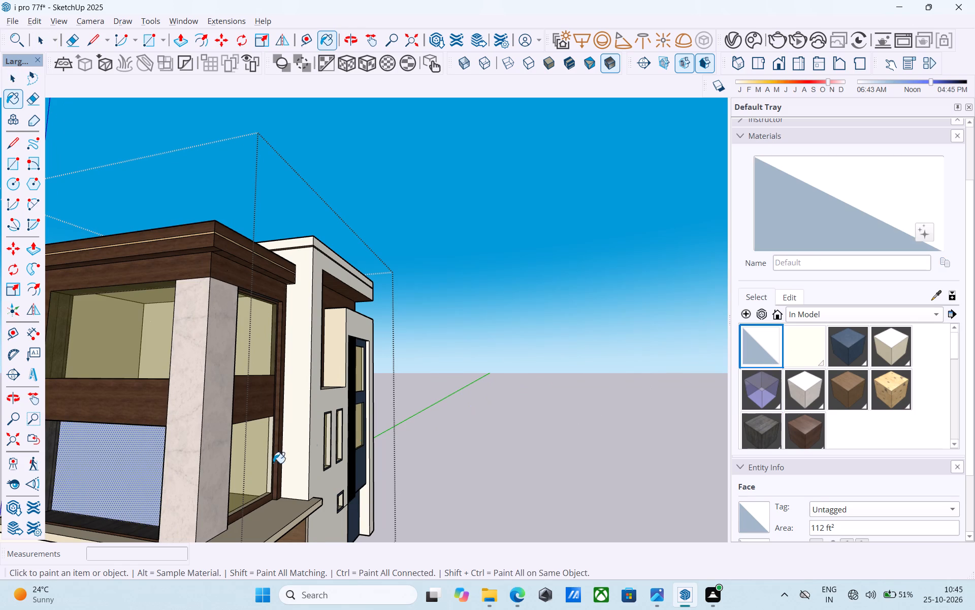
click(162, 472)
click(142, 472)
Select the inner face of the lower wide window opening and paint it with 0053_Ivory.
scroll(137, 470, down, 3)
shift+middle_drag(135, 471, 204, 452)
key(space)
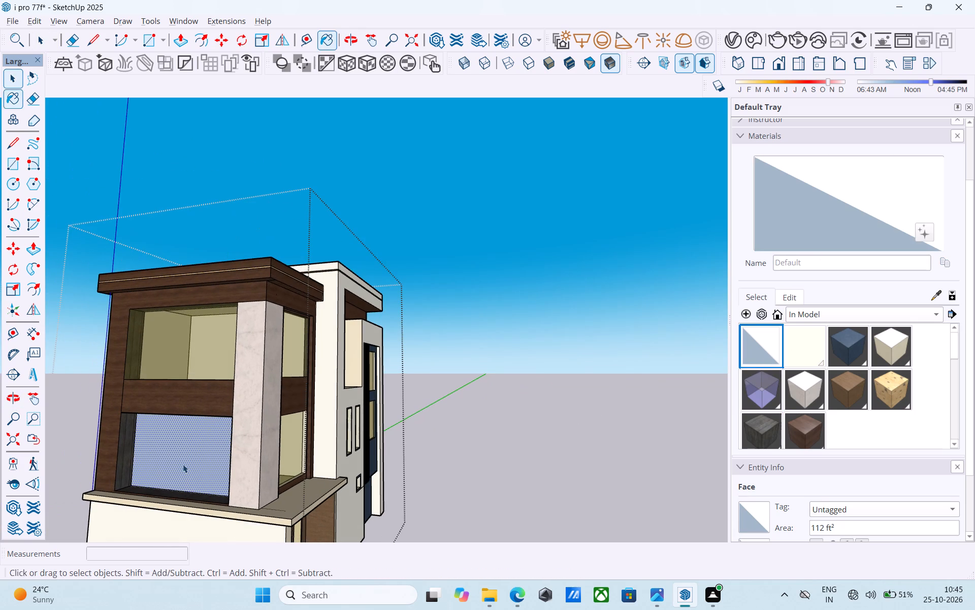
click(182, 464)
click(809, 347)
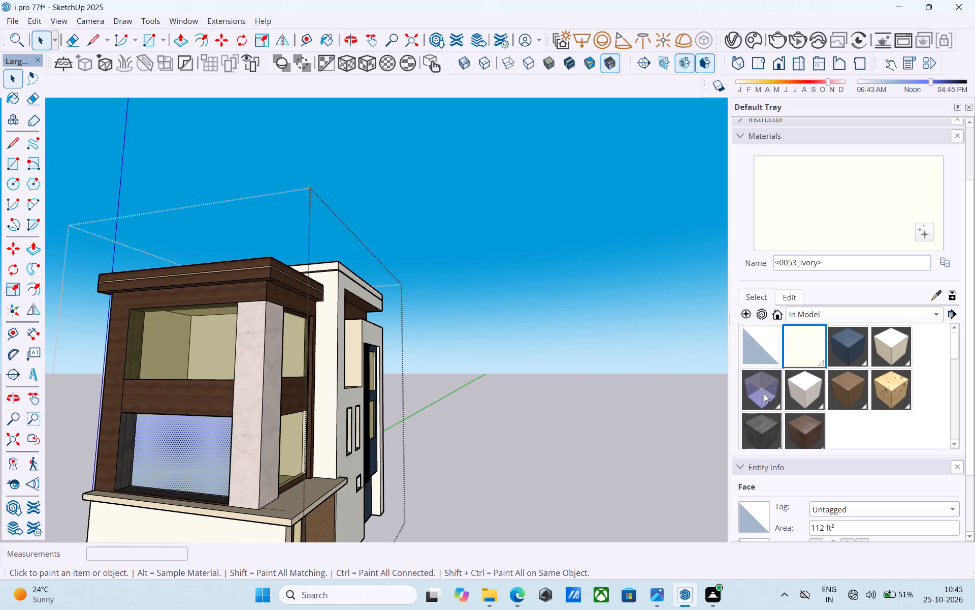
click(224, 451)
Paint the inner face of the lower wide window opening with Glass_Basic_01.
key(space)
scroll(160, 443, up, 5)
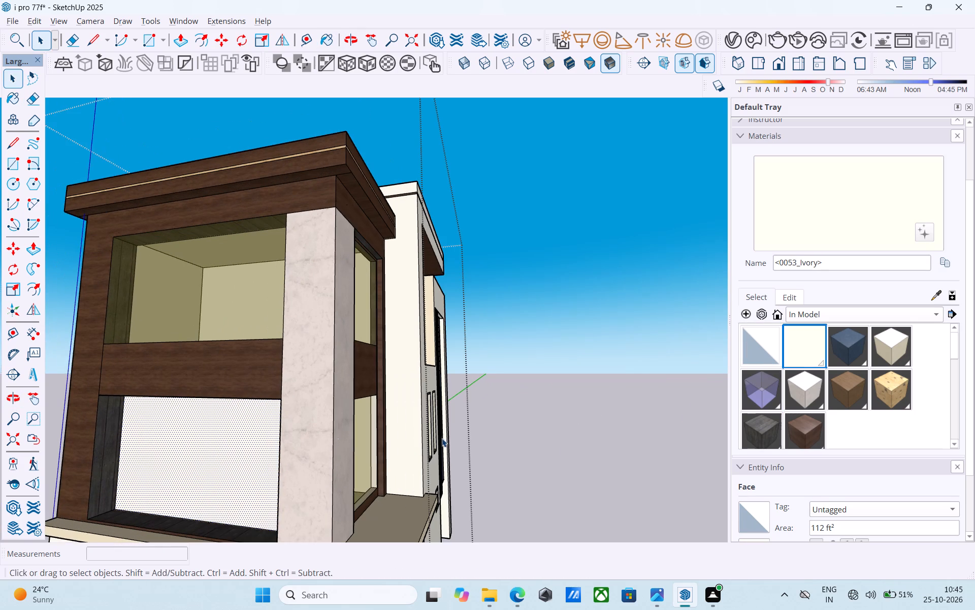
click(752, 383)
click(216, 413)
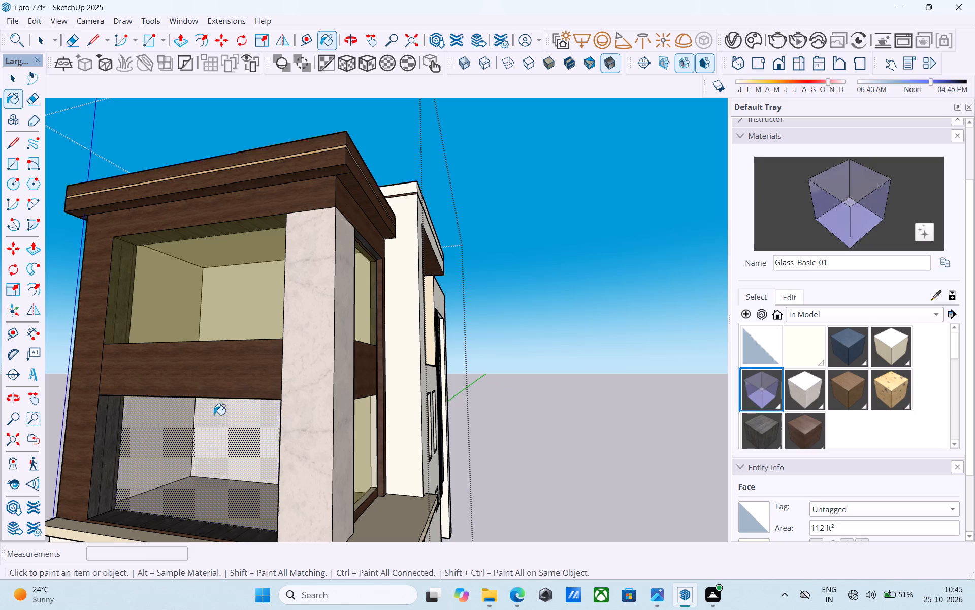
Draw a 14' by 8' 2" rectangle over the outer edge of the lower wide window opening and paint it with Glass_Basic_01.
scroll(214, 431, down, 4)
middle_drag(211, 434, 175, 444)
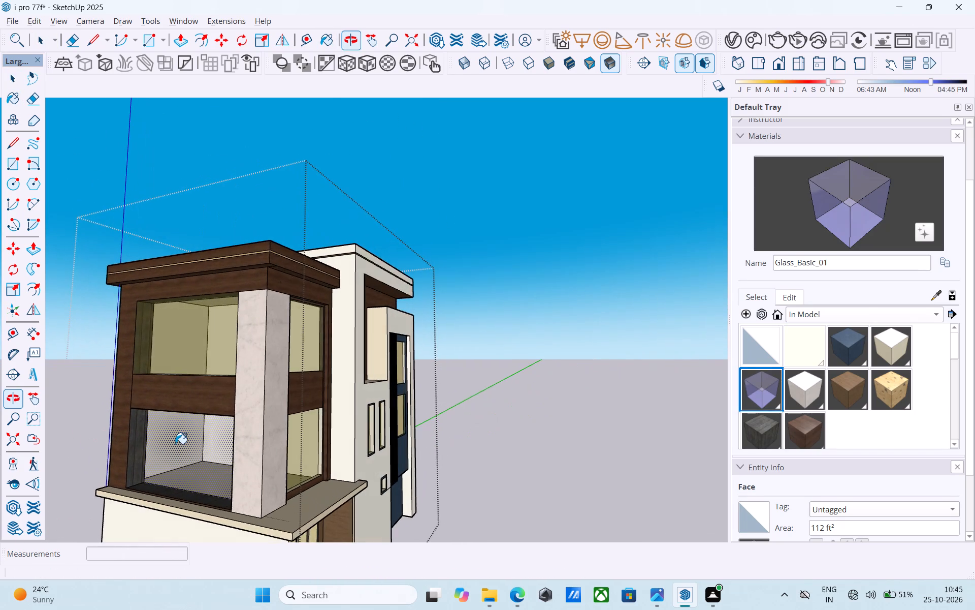
scroll(177, 444, up, 5)
key(r)
click(105, 391)
scroll(105, 389, down, 5)
middle_drag(194, 471, 406, 492)
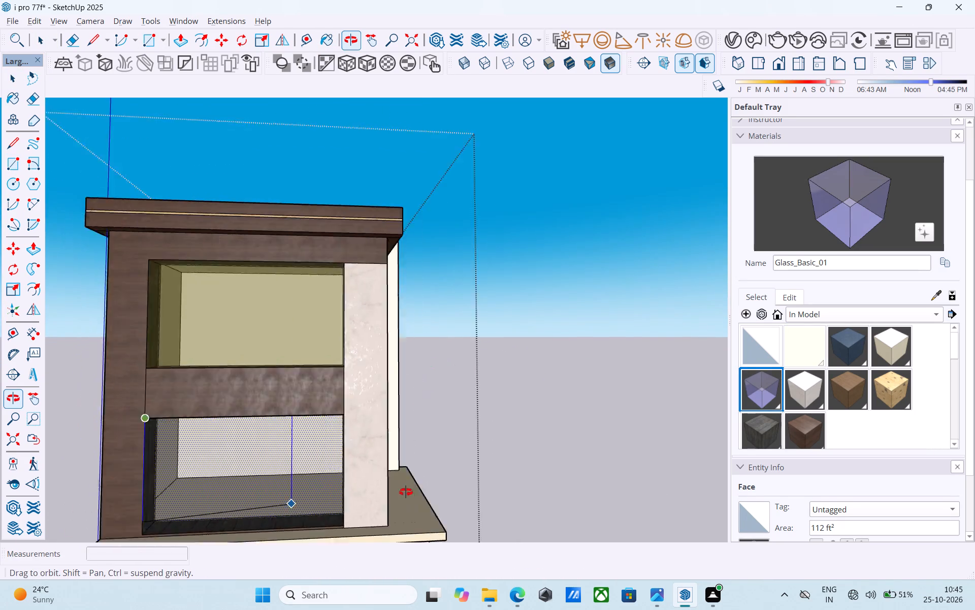
middle_drag(406, 492, 471, 500)
scroll(472, 500, up, 4)
click(476, 535)
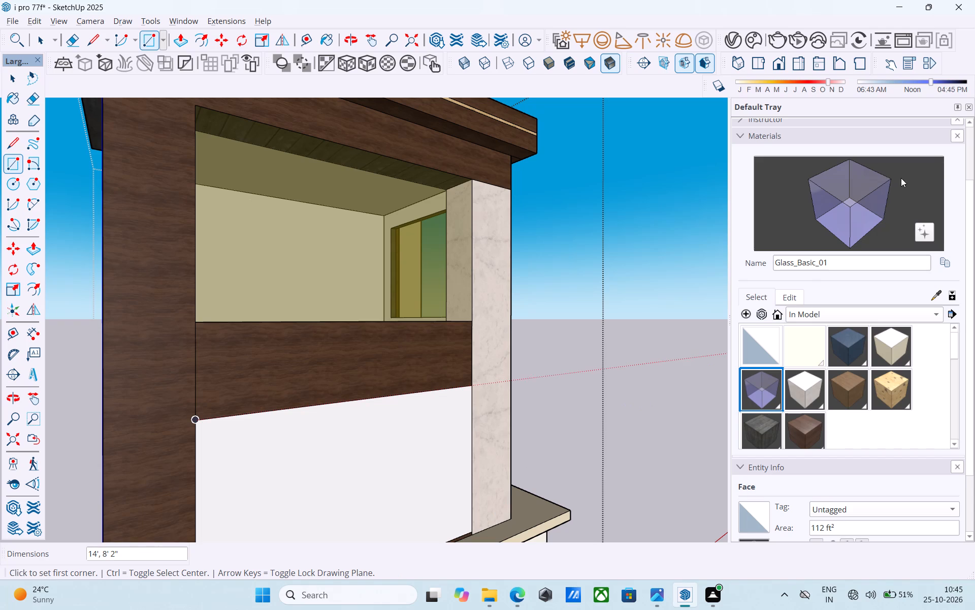
click(875, 200)
drag(424, 402, 419, 408)
scroll(397, 346, down, 6)
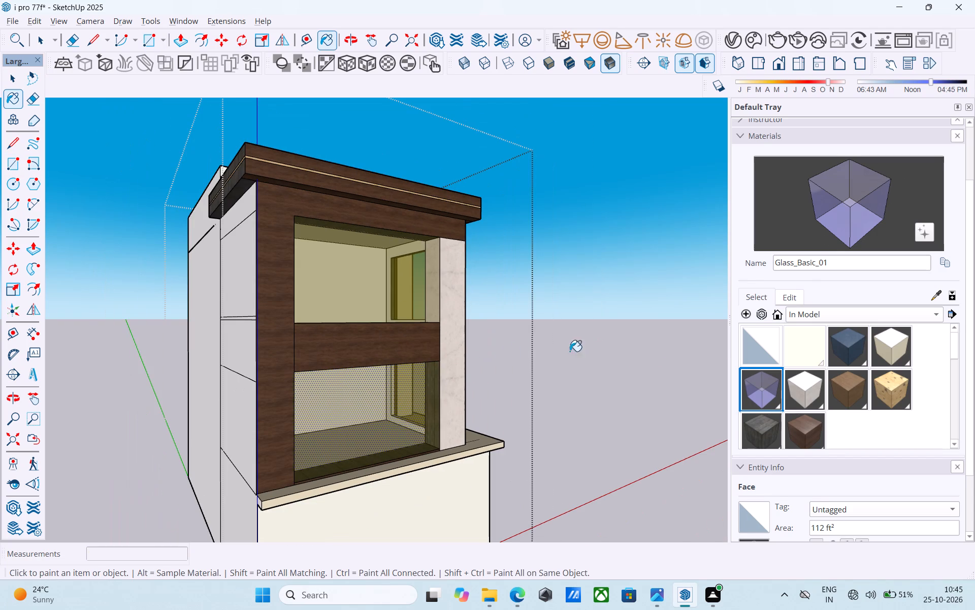
Edit the Glass_Basic_01 material and raise its yellow color to full brightness.
click(806, 295)
click(794, 298)
drag(806, 353, 807, 340)
key(space)
Clear the selection on the glazed window and save the model.
middle_drag(570, 338, 204, 361)
scroll(231, 334, down, 6)
middle_drag(239, 341, 160, 351)
key(space)
scroll(160, 351, up, 5)
scroll(252, 383, down, 1)
middle_drag(252, 380, 329, 378)
scroll(329, 378, up, 1)
scroll(354, 361, down, 5)
click(541, 353)
key(ctrl+s)
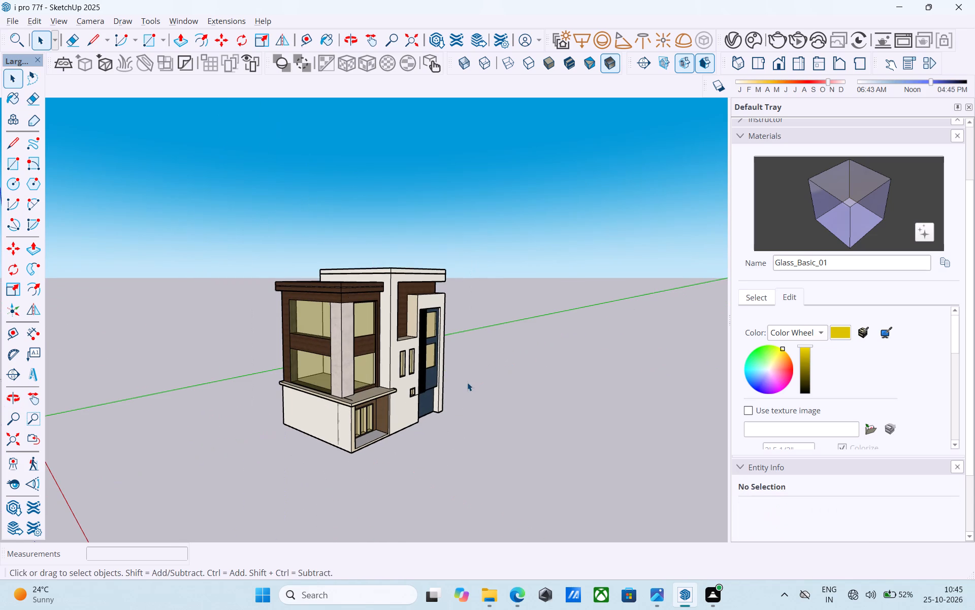
Examine the house exterior and its glazed corner windows from several angles.
scroll(466, 383, down, 1)
middle_drag(461, 381, 443, 348)
middle_drag(440, 354, 400, 351)
scroll(400, 351, up, 2)
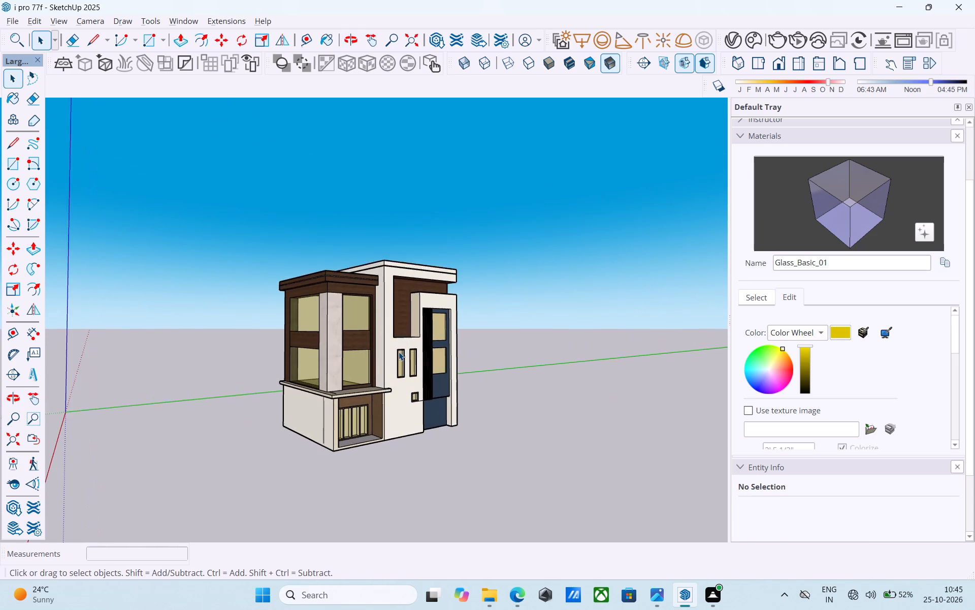
scroll(399, 352, up, 2)
middle_drag(396, 352, 378, 356)
scroll(379, 357, down, 3)
middle_drag(405, 408, 433, 415)
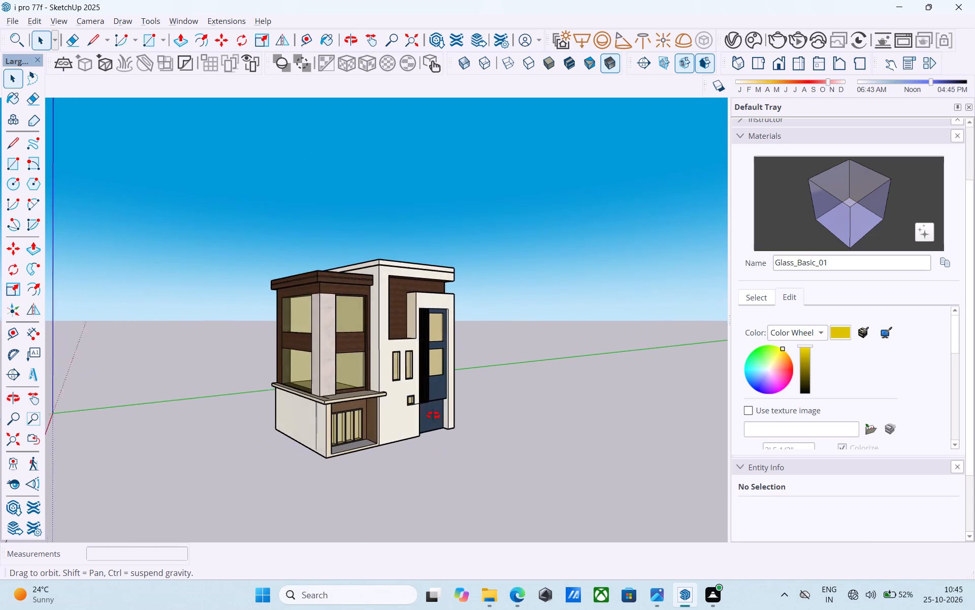
middle_drag(433, 415, 454, 430)
scroll(593, 306, down, 2)
middle_drag(579, 311, 500, 362)
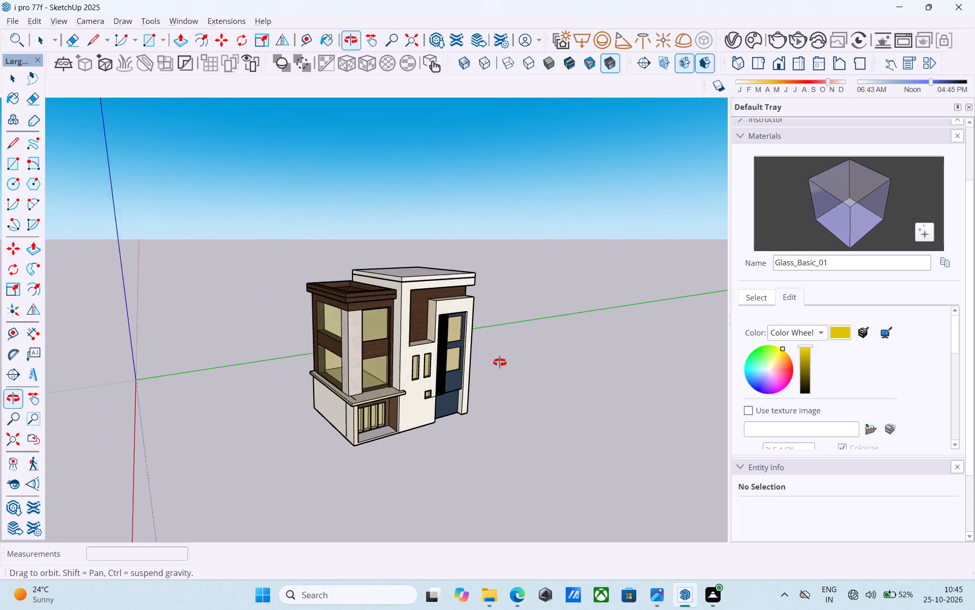
Draw a ground rectangle about 68' by 51' 6" around the base of the house and save the model.
middle_drag(500, 362, 414, 411)
key(r)
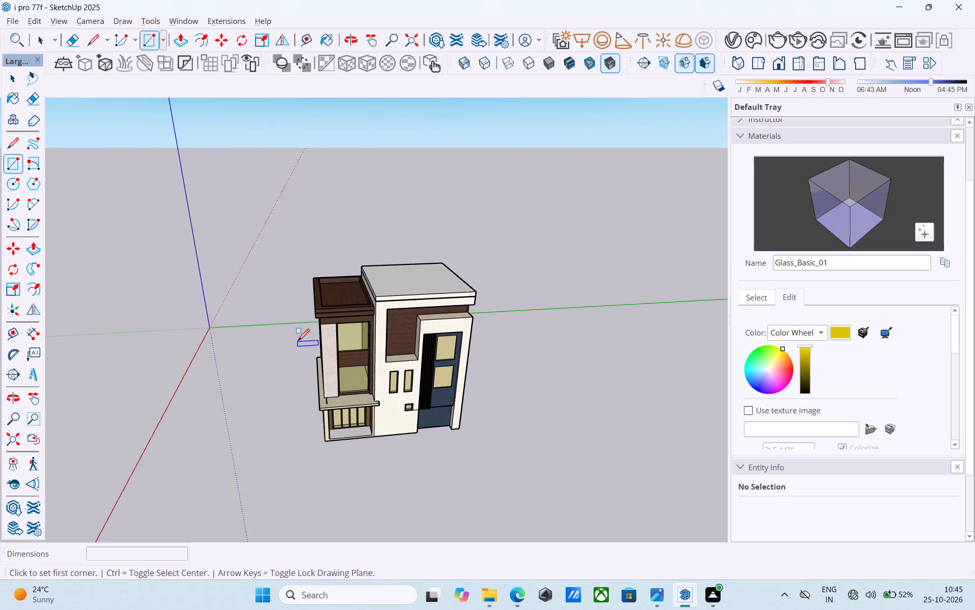
click(297, 342)
click(521, 464)
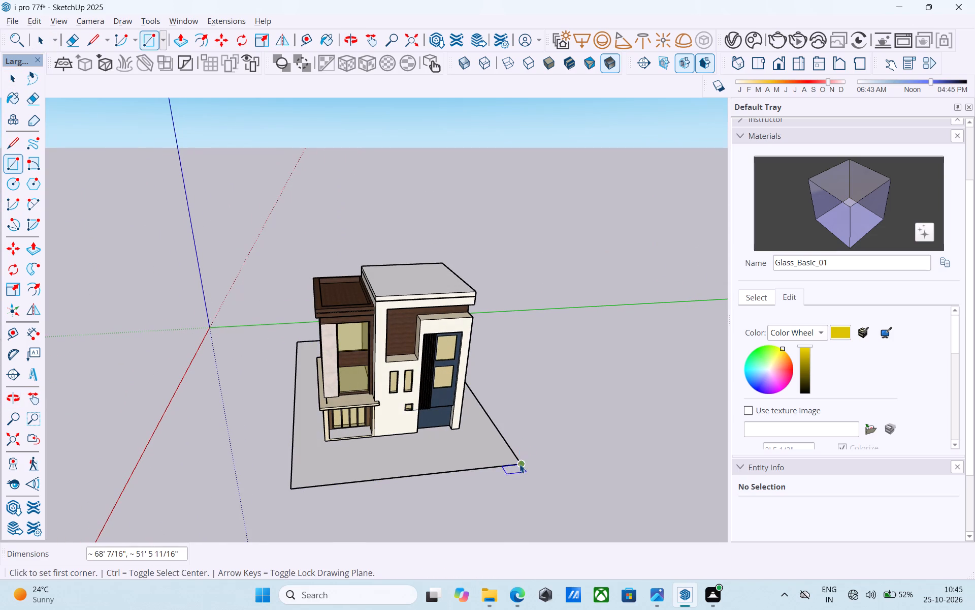
key(space)
middle_drag(562, 421, 654, 359)
scroll(641, 347, up, 3)
shift+middle_drag(521, 339, 616, 354)
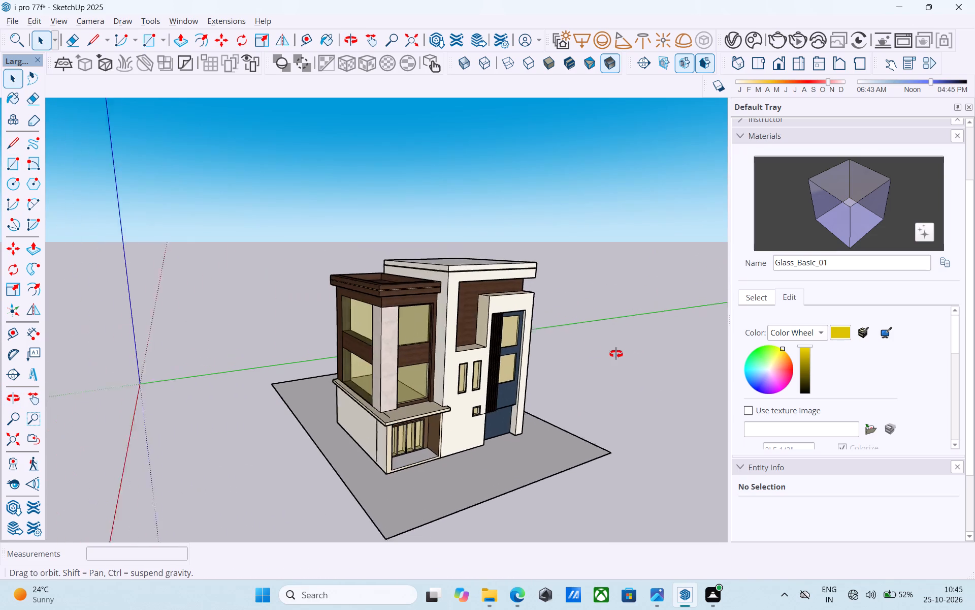
shift+middle_drag(616, 354, 618, 338)
key(ctrl+s)
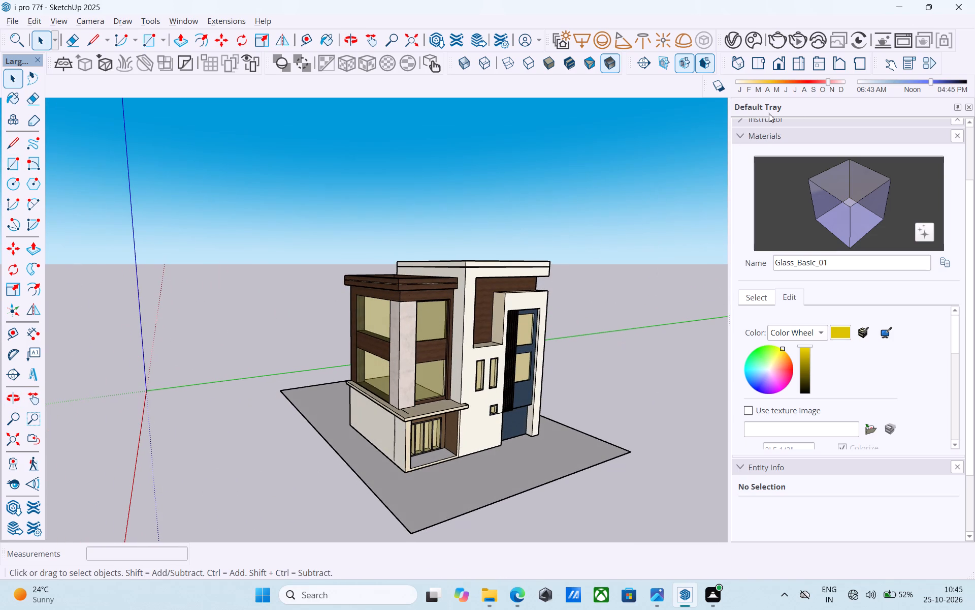
Set the sun position for shadows to mid-morning in June.
click(894, 79)
click(889, 81)
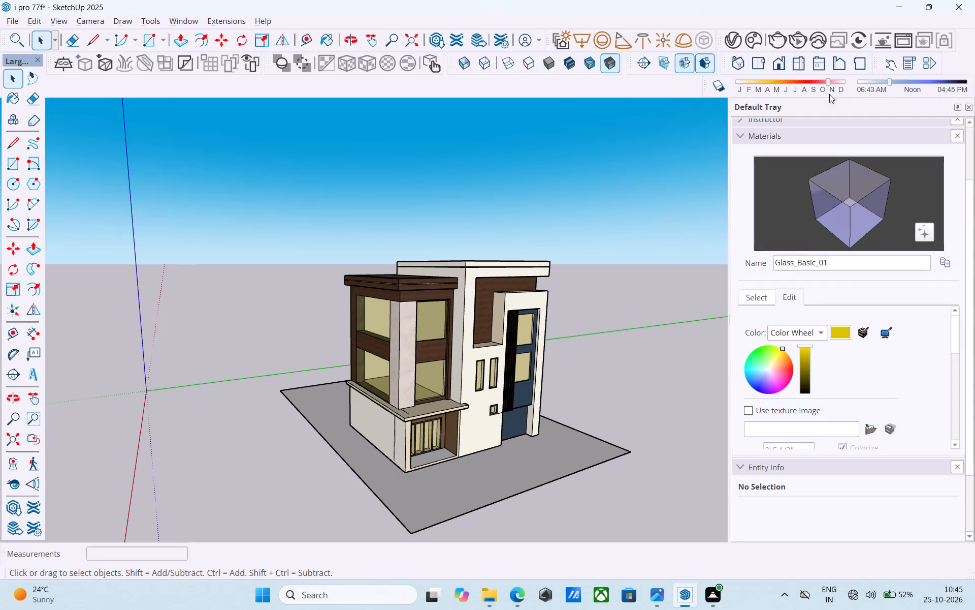
click(785, 82)
Render the house with V-Ray, examine the facade and windows in the image, and close the frame buffer.
click(775, 46)
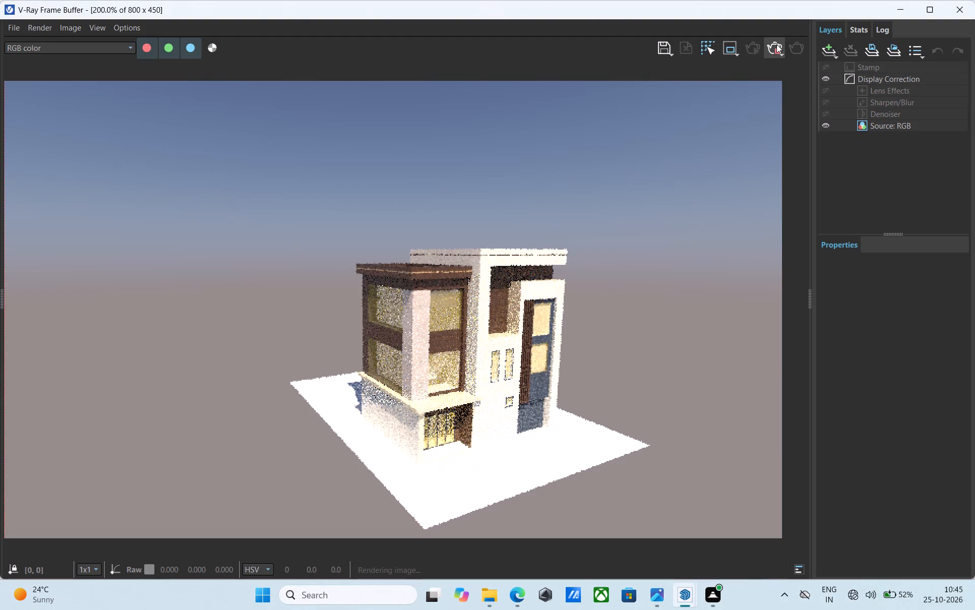
scroll(501, 309, up, 1)
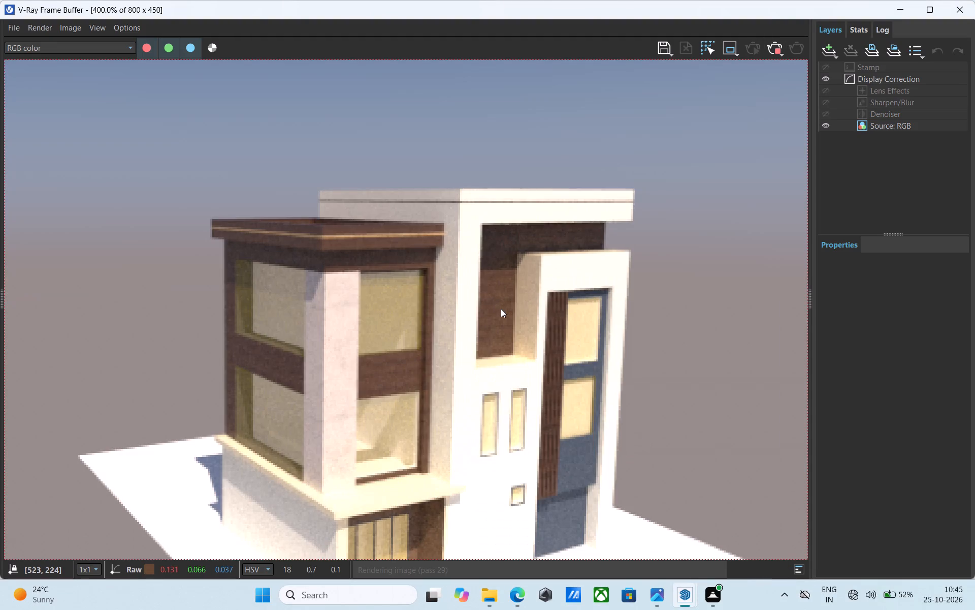
scroll(501, 309, down, 1)
middle_drag(474, 355, 475, 333)
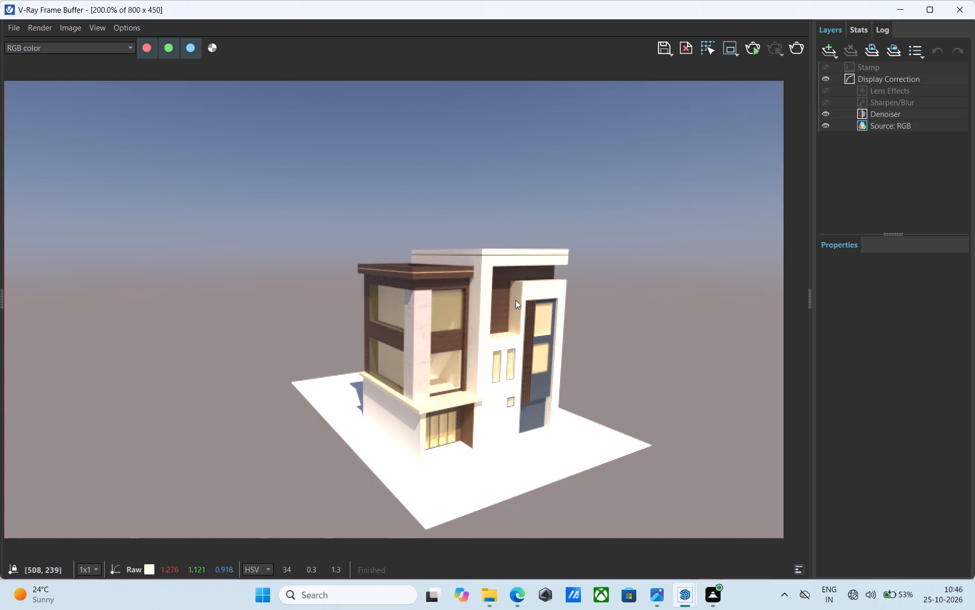
click(956, 11)
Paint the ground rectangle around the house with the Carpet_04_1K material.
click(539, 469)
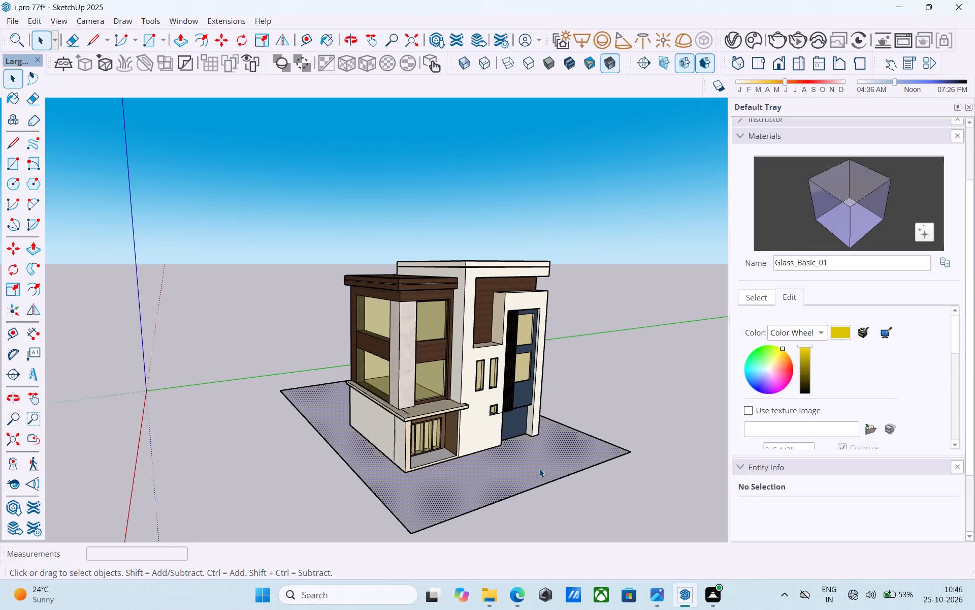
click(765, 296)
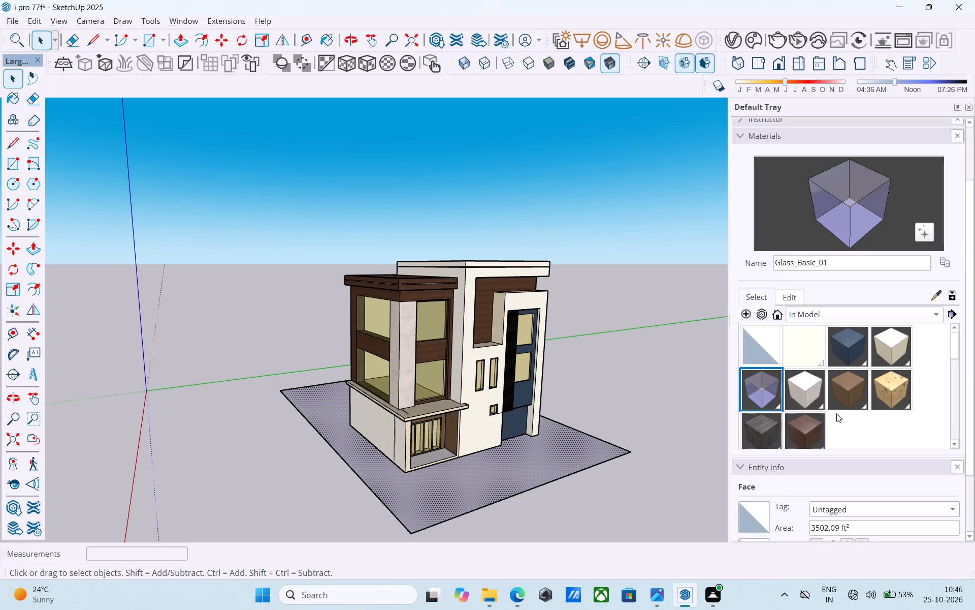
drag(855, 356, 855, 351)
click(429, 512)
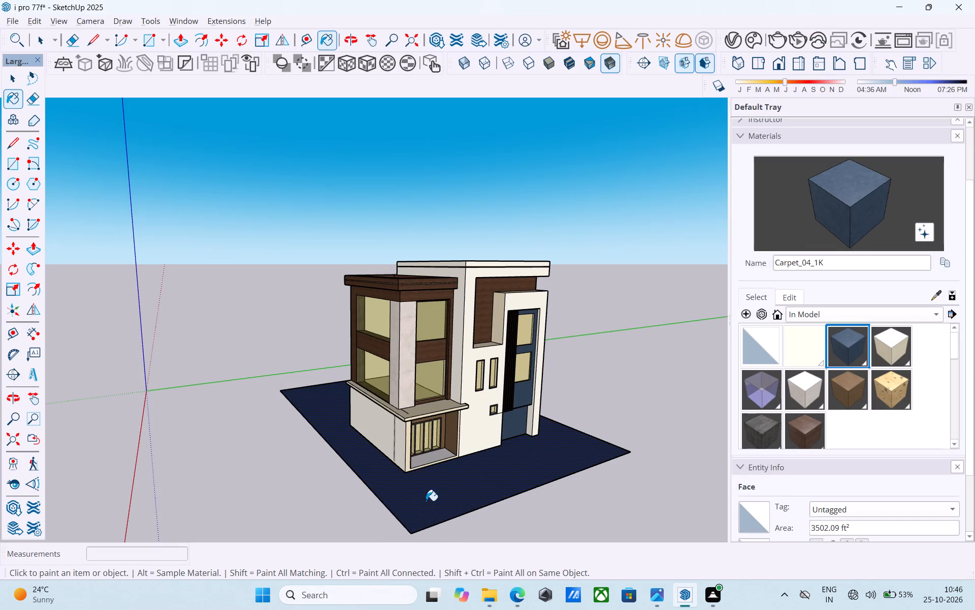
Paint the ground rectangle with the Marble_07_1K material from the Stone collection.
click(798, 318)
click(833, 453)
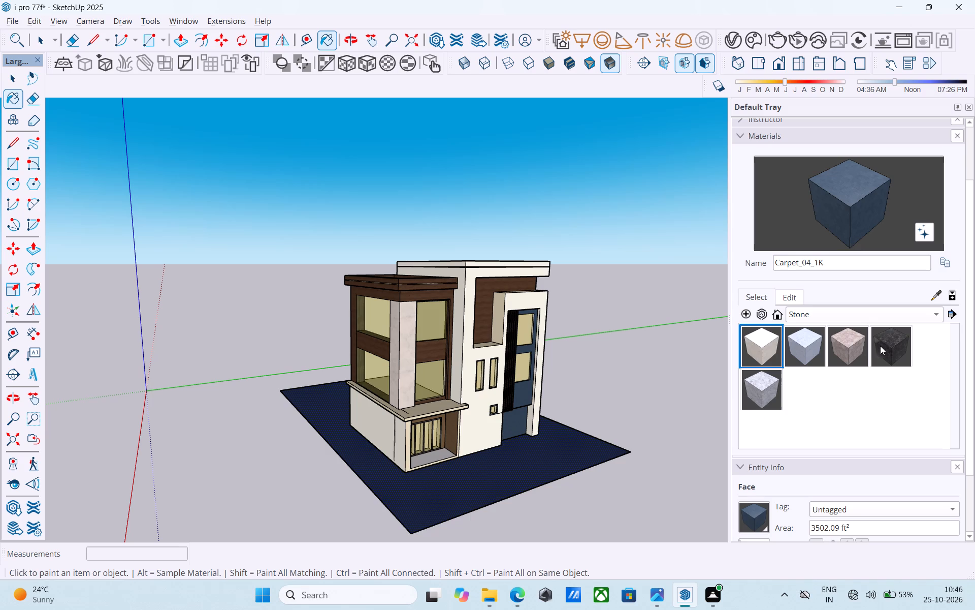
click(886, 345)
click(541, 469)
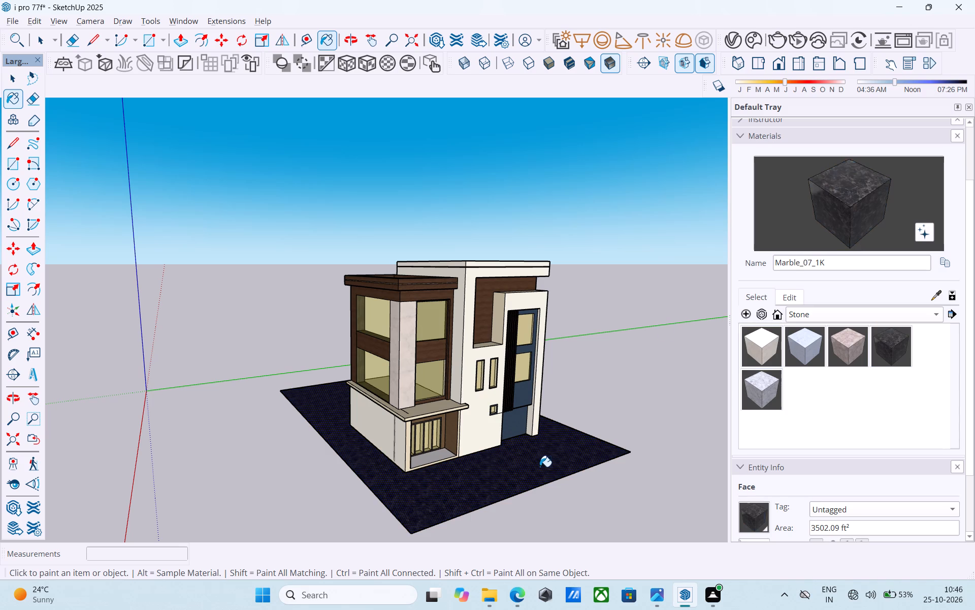
Render the house on its marble ground with V-Ray, examine the image, and close the frame buffer.
click(773, 33)
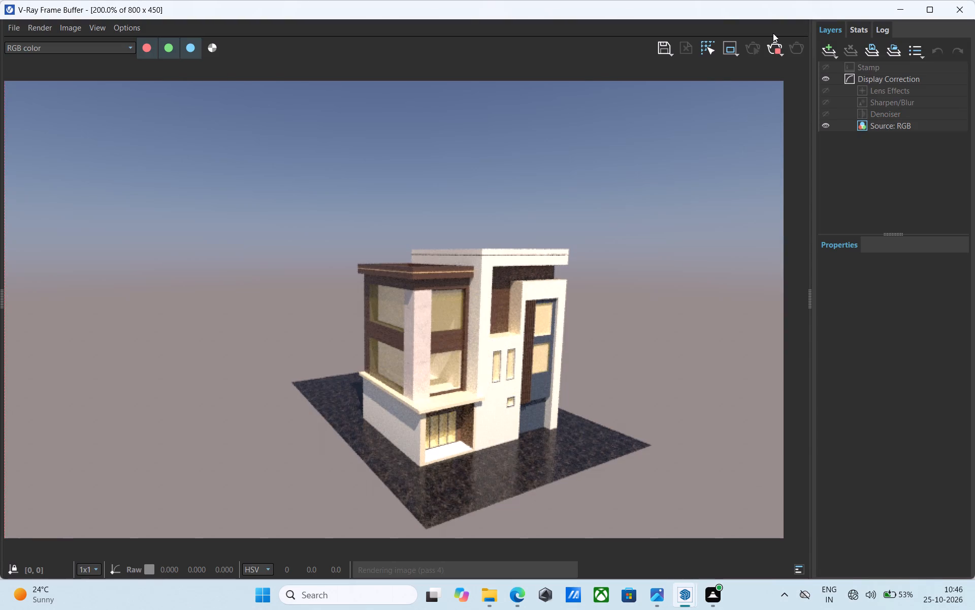
scroll(454, 497, up, 4)
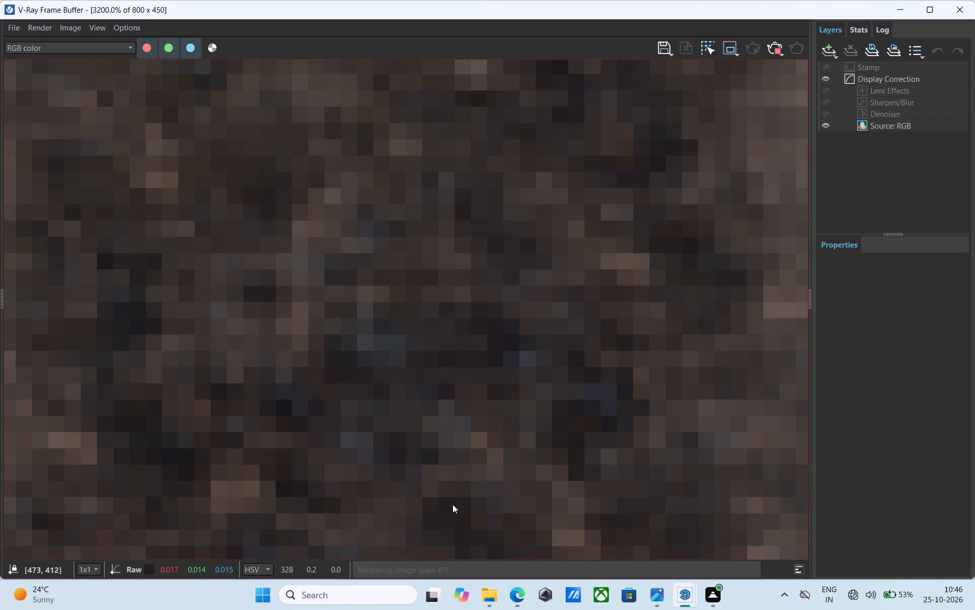
scroll(448, 501, down, 6)
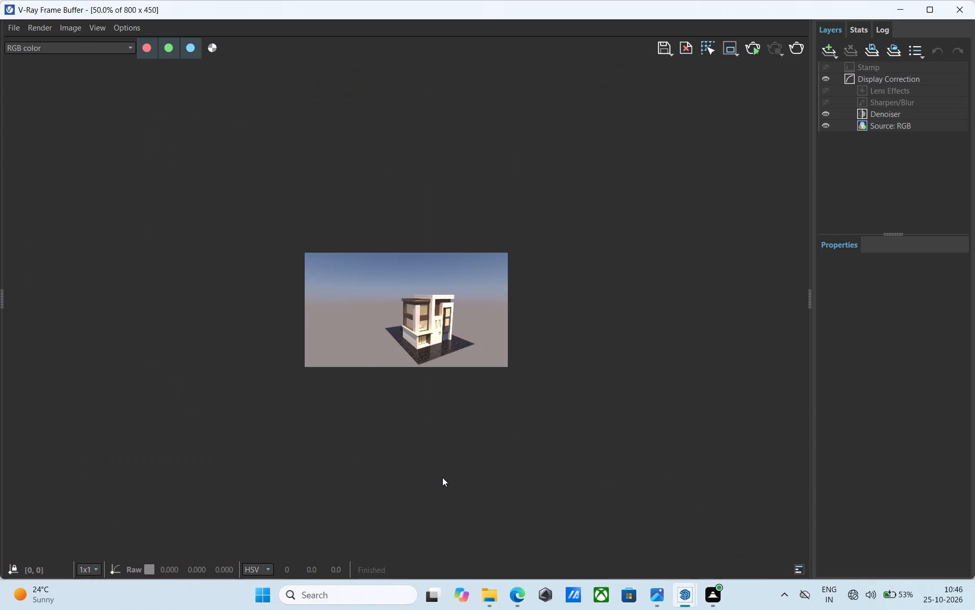
scroll(410, 328, up, 3)
scroll(403, 326, down, 2)
scroll(444, 318, up, 1)
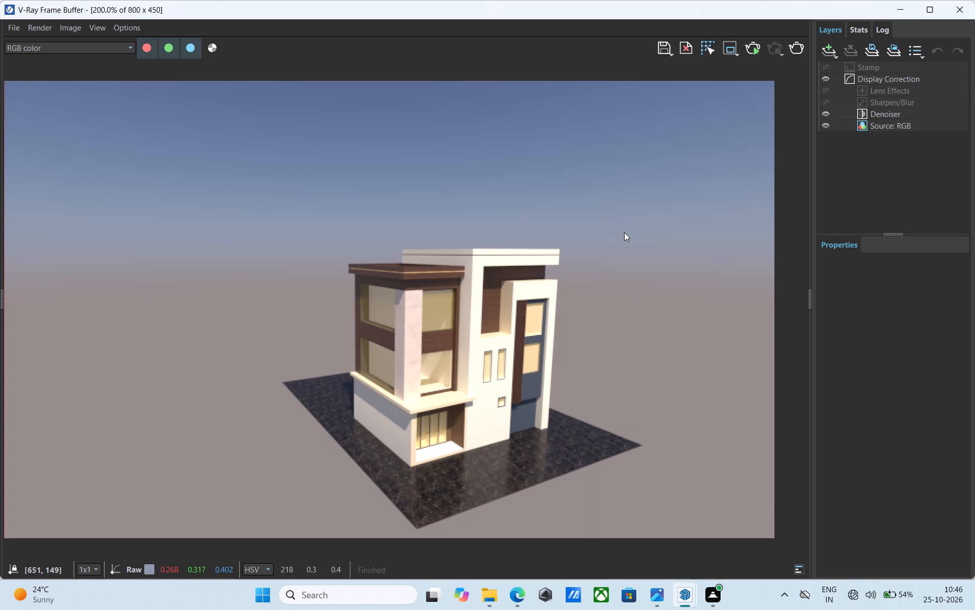
click(966, 9)
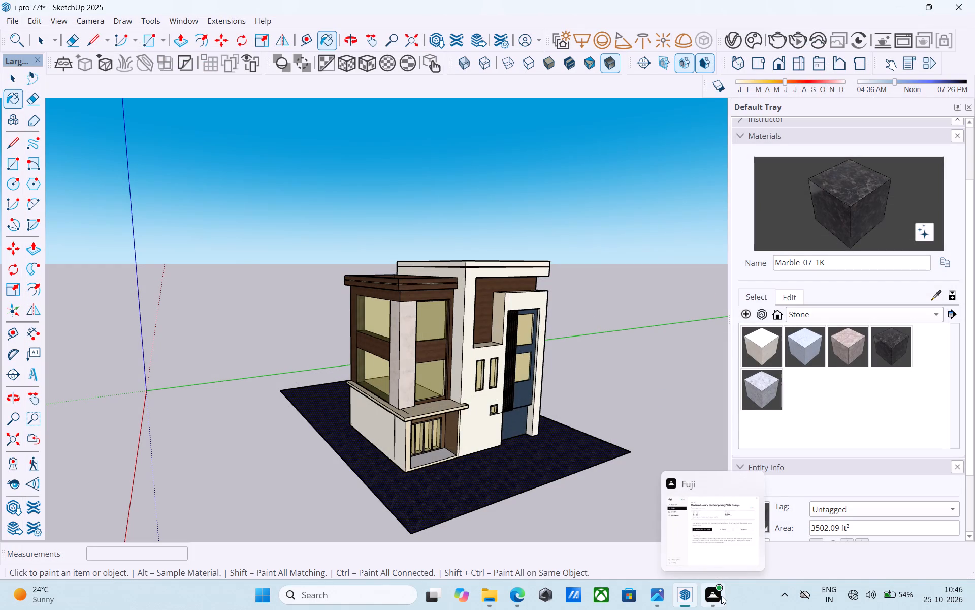
Delete the marble ground face beneath the house.
scroll(570, 399, down, 4)
middle_drag(571, 399, 505, 246)
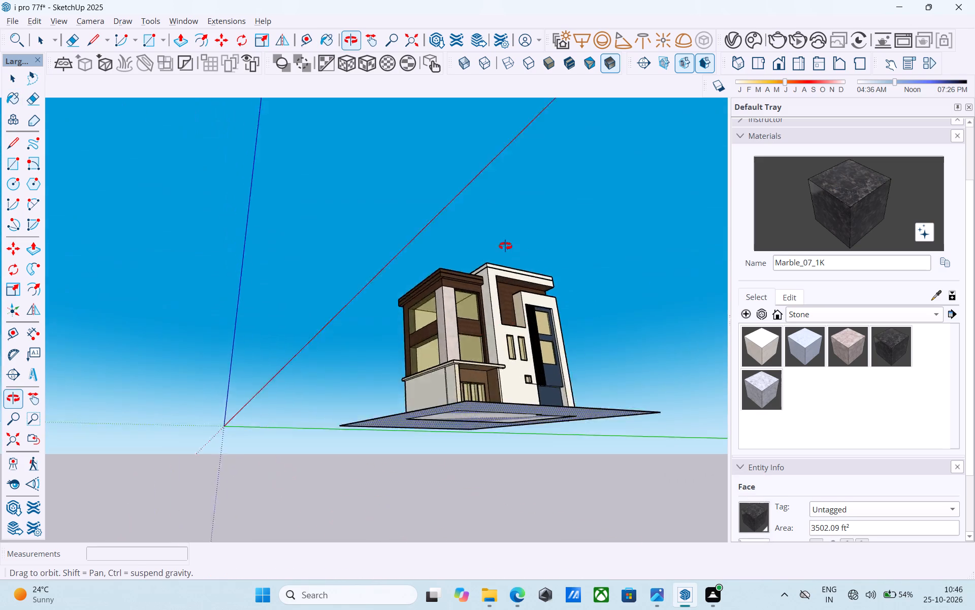
middle_drag(505, 246, 512, 450)
scroll(482, 369, up, 6)
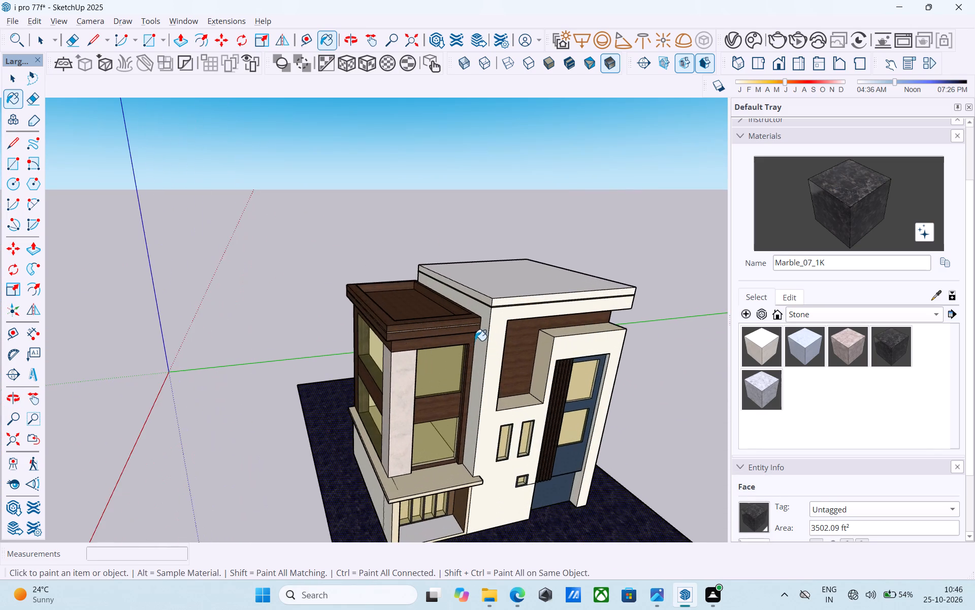
key(space)
scroll(463, 328, down, 5)
click(412, 259)
click(457, 504)
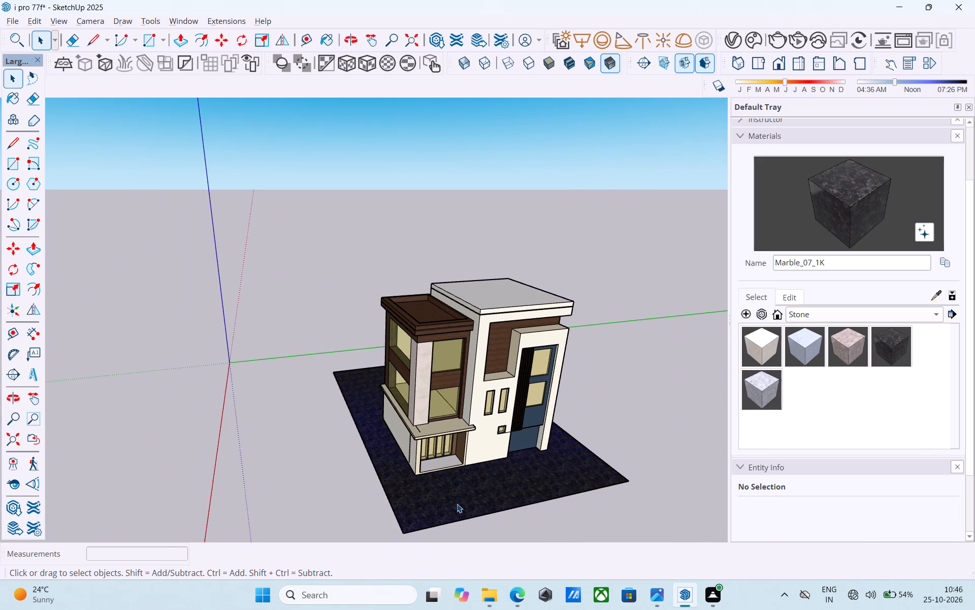
key(Delete)
Examine the house exterior and the outline around its base from several angles.
middle_drag(409, 493, 438, 370)
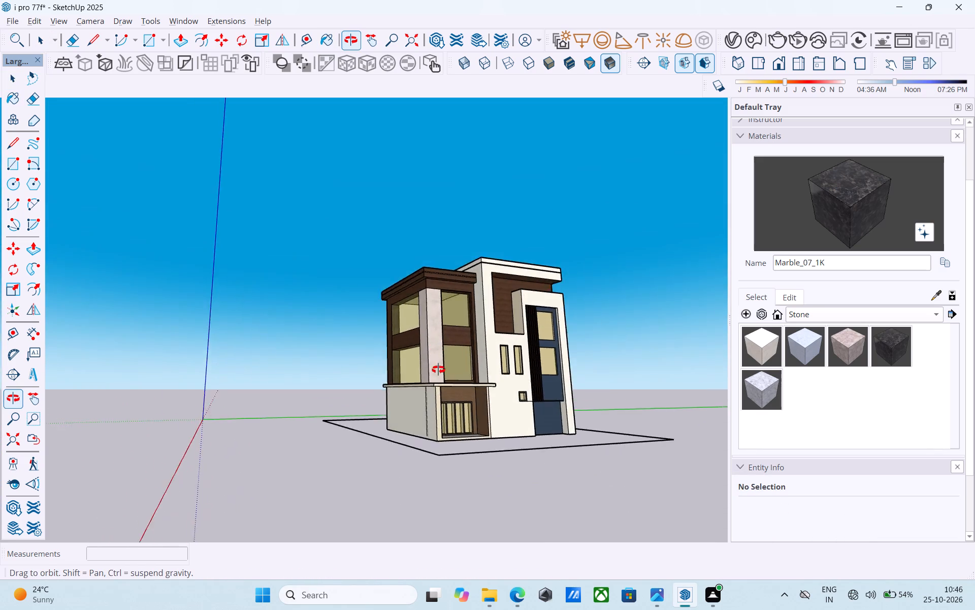
middle_drag(438, 370, 441, 425)
scroll(436, 432, down, 3)
middle_drag(431, 439, 376, 490)
scroll(378, 471, up, 5)
scroll(368, 454, down, 5)
middle_drag(354, 457, 477, 406)
scroll(477, 419, up, 3)
middle_drag(477, 406, 479, 390)
scroll(480, 398, down, 4)
key(space)
middle_drag(478, 415, 411, 434)
shift+middle_drag(456, 447, 365, 480)
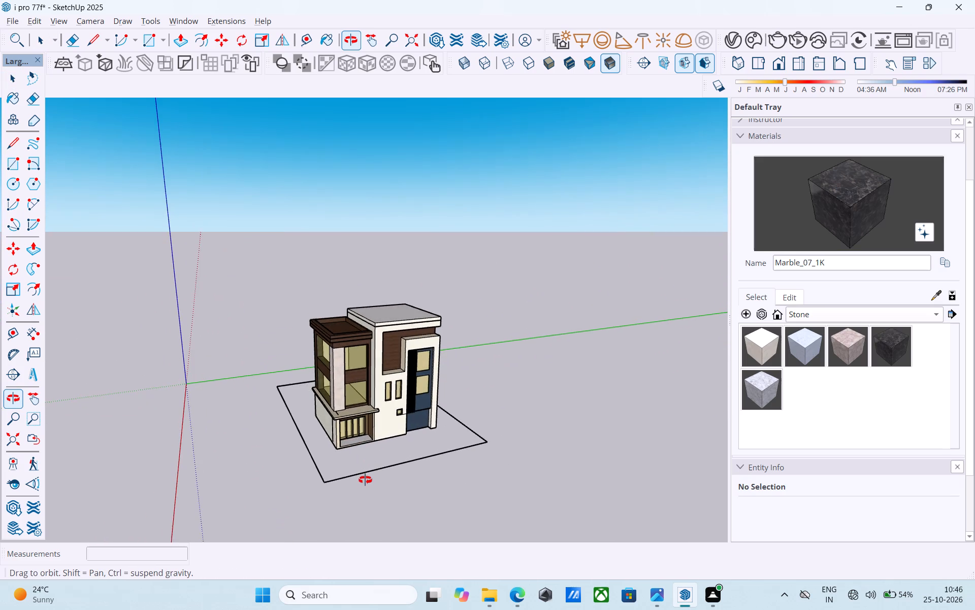
shift+middle_drag(365, 480, 343, 512)
Inside the house group, draw a 4' line outward along the red axis from the white wall's base corner beside the barred window.
scroll(381, 480, up, 5)
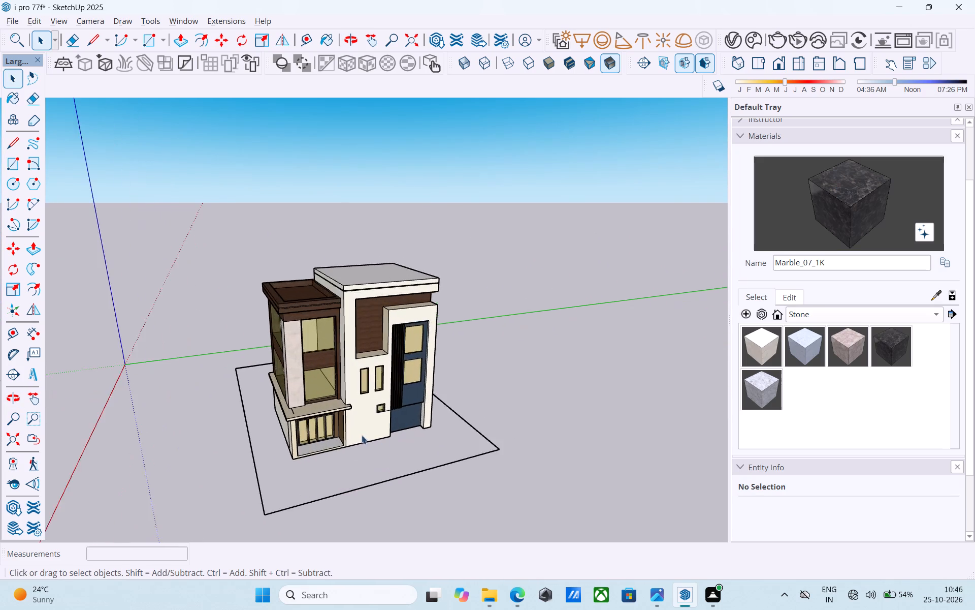
scroll(362, 435, up, 10)
double_click(338, 439)
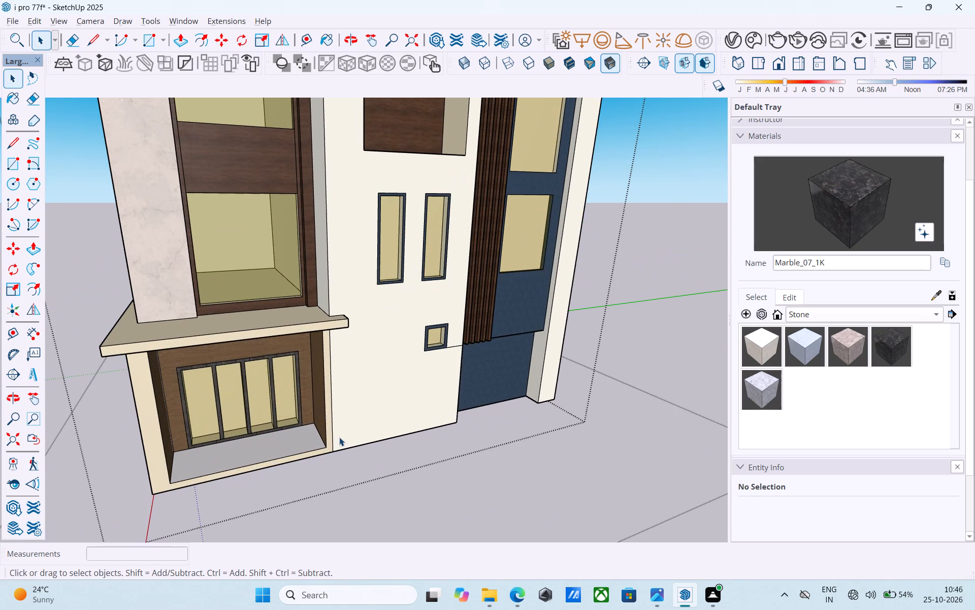
key(l)
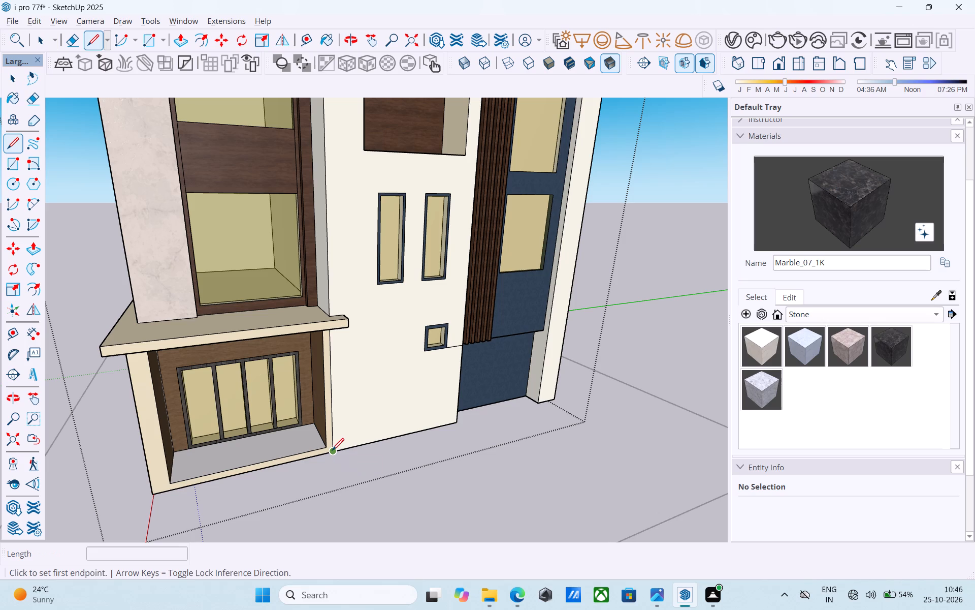
click(331, 450)
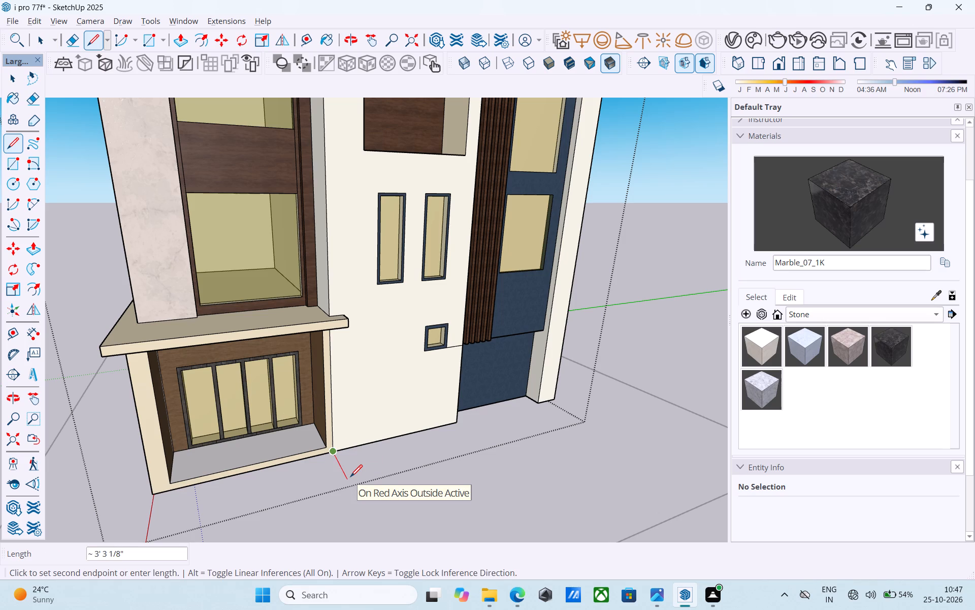
text(2')
key(Return)
key(Return)
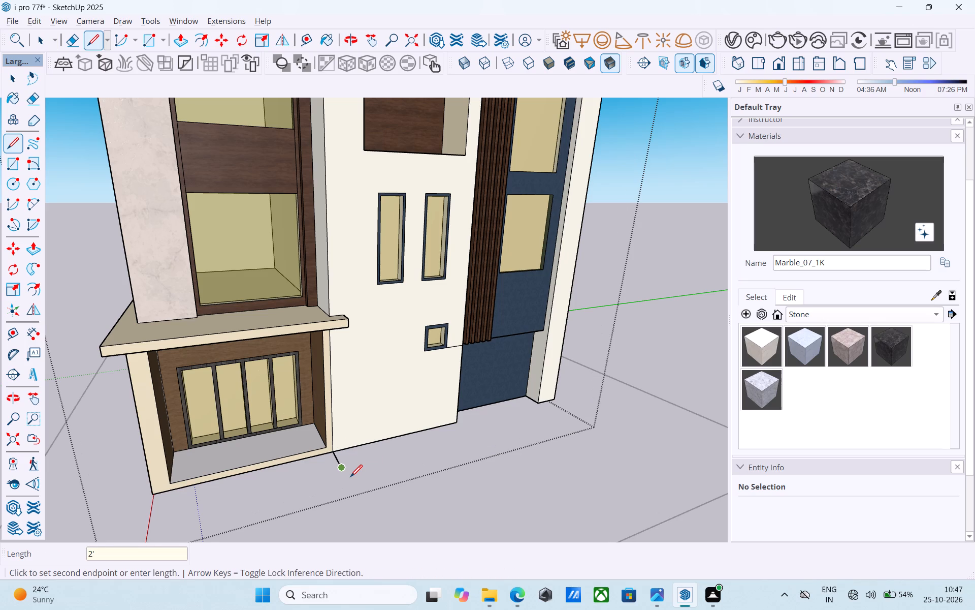
text(4')
key(Return)
Draw an 11' by 4' rectangle on the ground along the foot of the white front wall.
key(r)
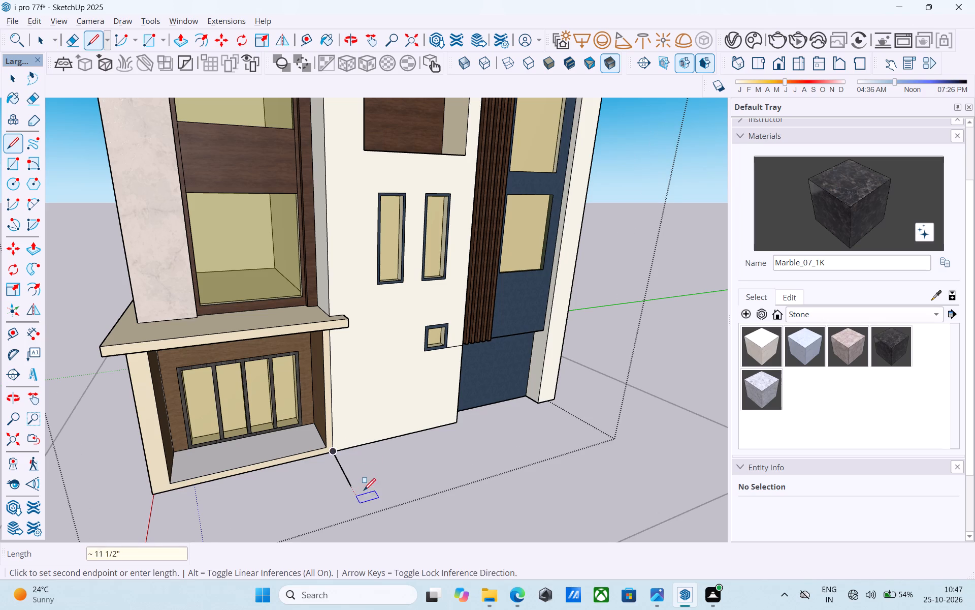
click(454, 423)
click(350, 489)
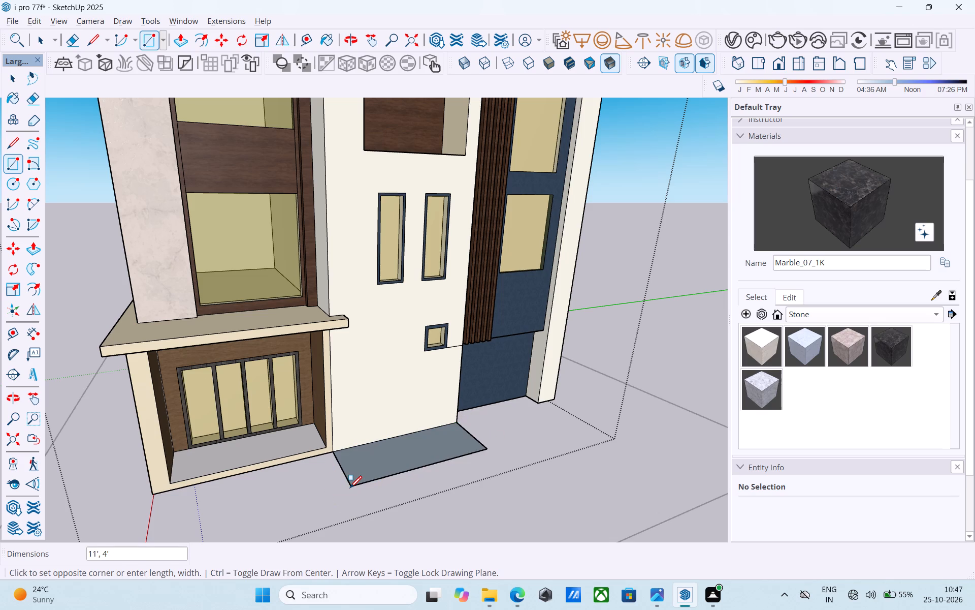
middle_drag(355, 486, 330, 486)
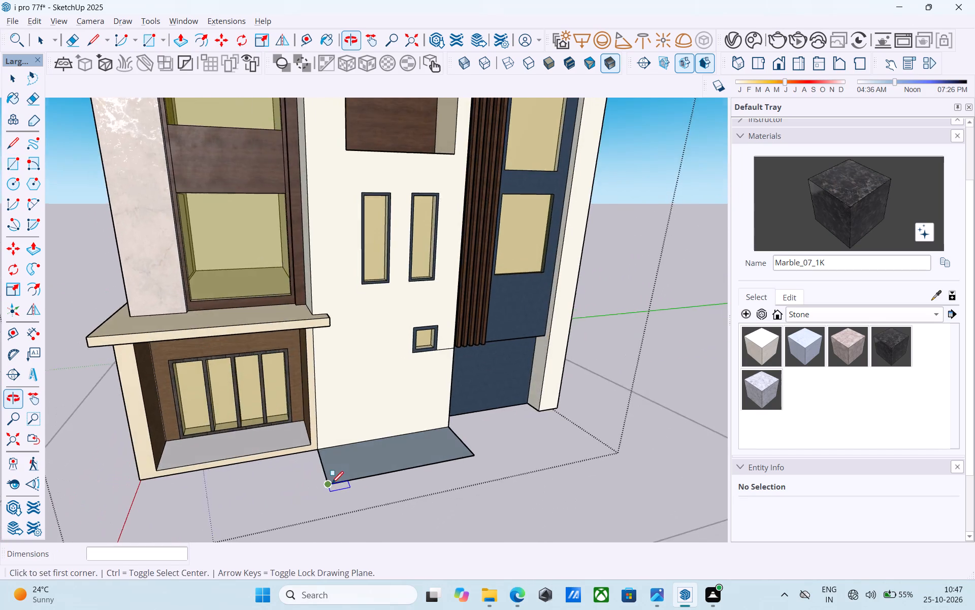
Reverse the face of the ground rectangle at the foot of the white wall and select it.
scroll(336, 480, up, 5)
key(space)
scroll(345, 472, up, 3)
click(346, 469)
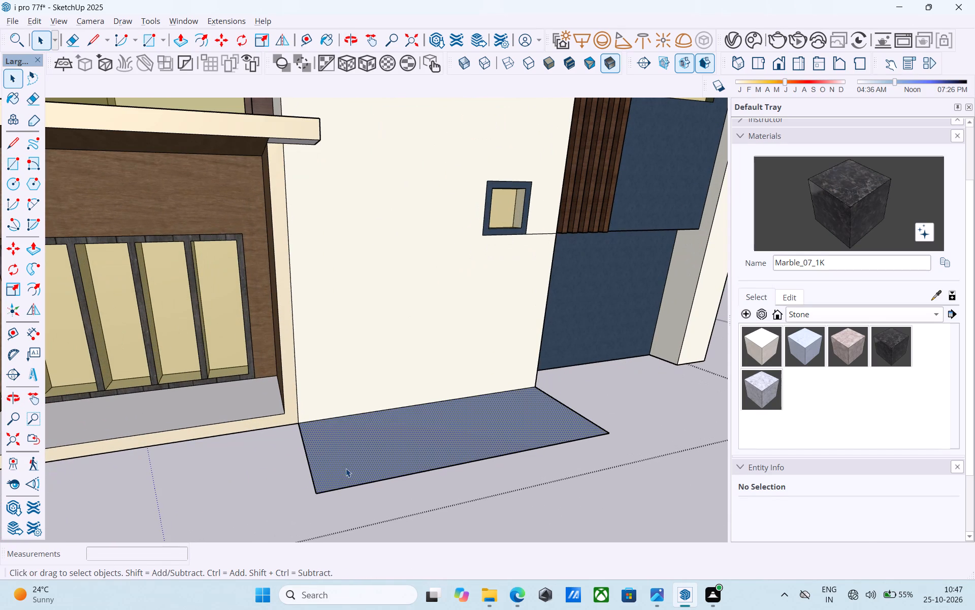
key(p)
click(346, 468)
key(space)
right_click(347, 466)
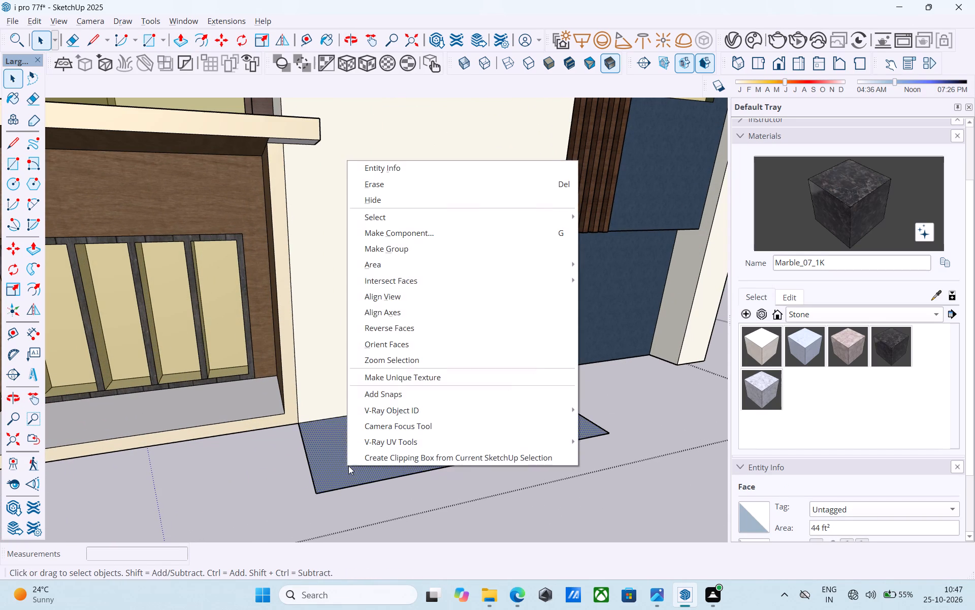
click(424, 335)
key(space)
click(384, 416)
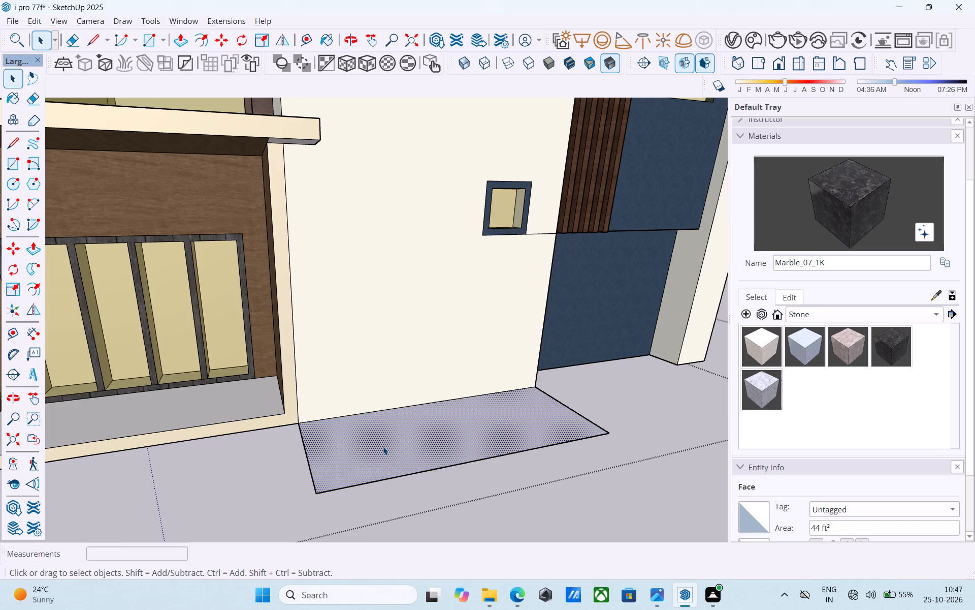
Undo the ground rectangle's face reversal and draw a 6" vertical line up from its outer corner nearest the barred window.
key(ctrl+z)
key(l)
click(321, 490)
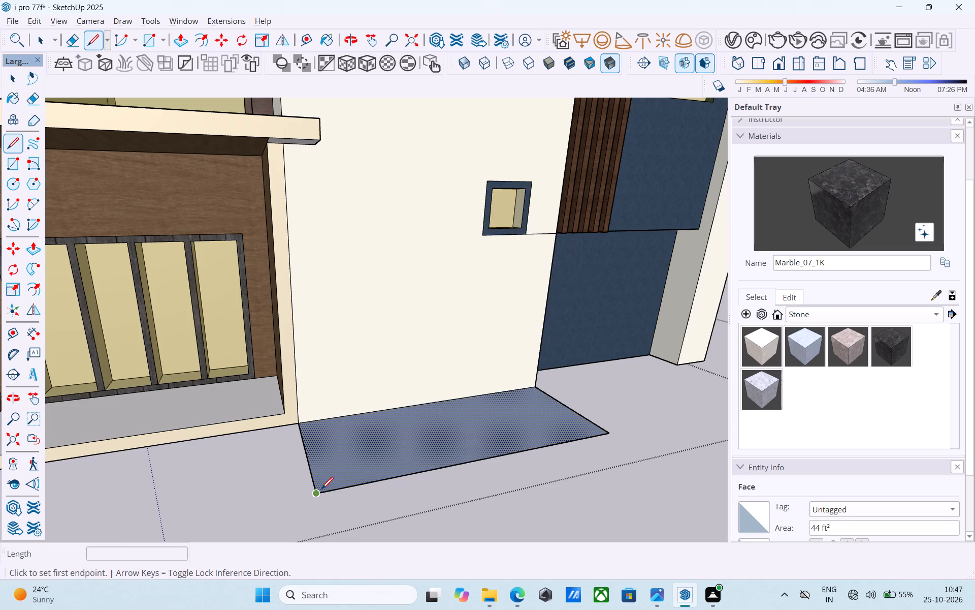
middle_drag(327, 466, 397, 417)
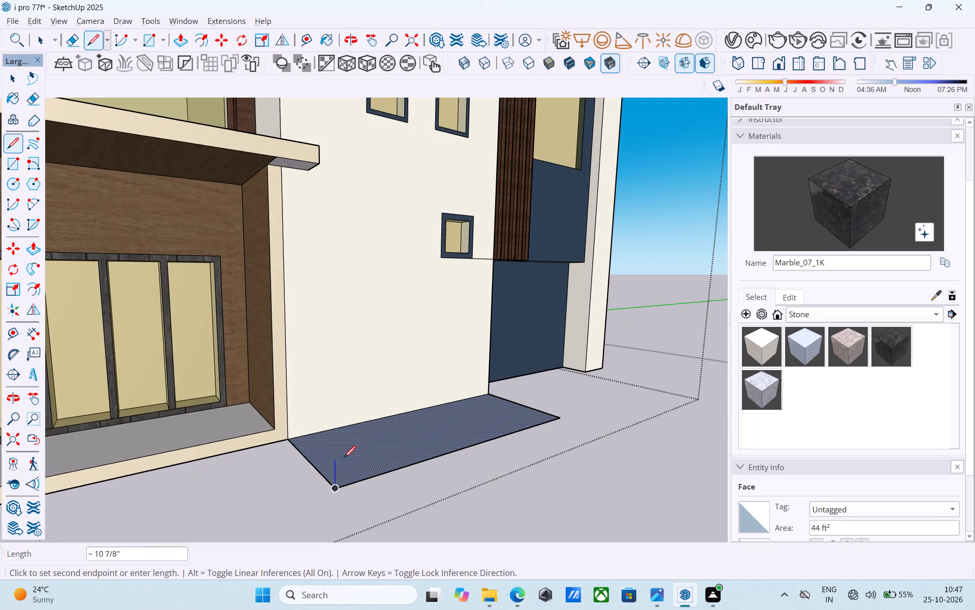
text(6")
key(Return)
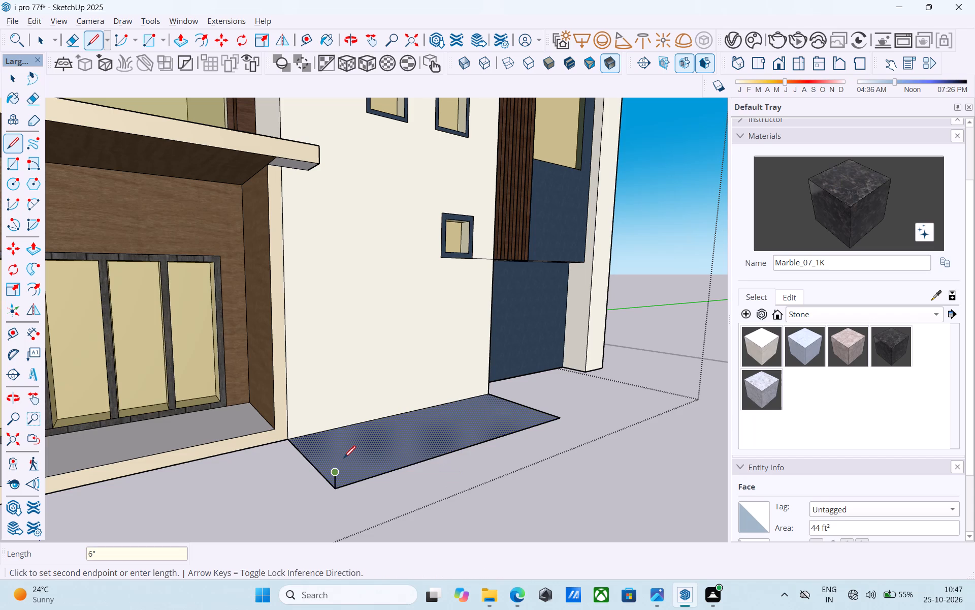
key(space)
scroll(488, 386, up, 2)
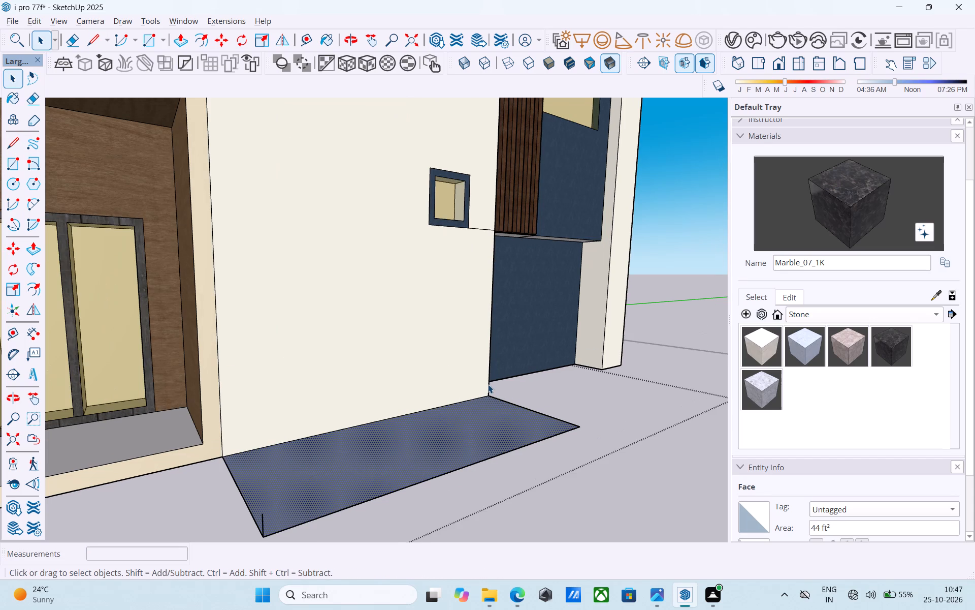
Draw a 6" vertical line at the wall corner beside the blue wall and an 11' by 4' rectangle at that height.
key(l)
click(487, 393)
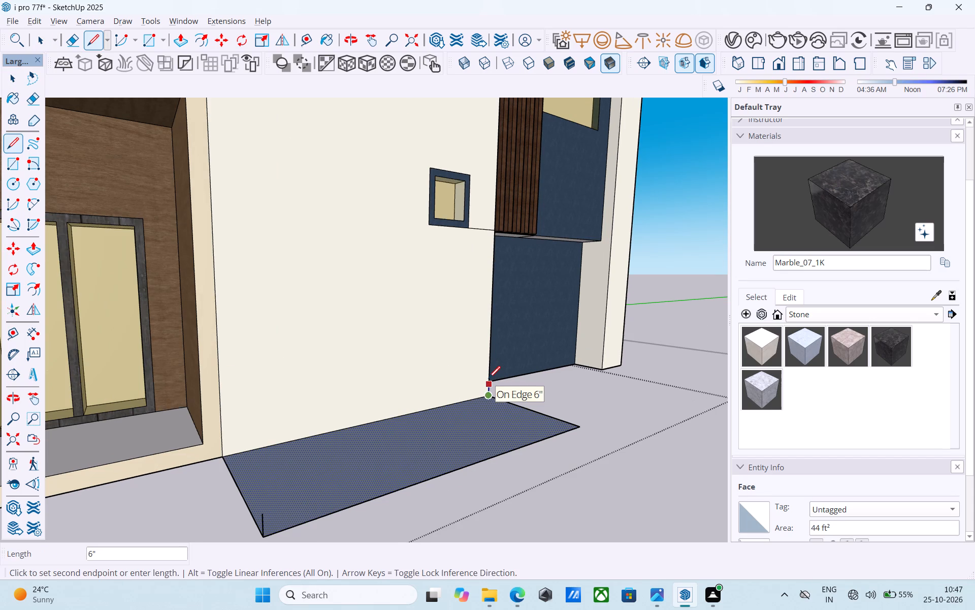
click(485, 386)
key(r)
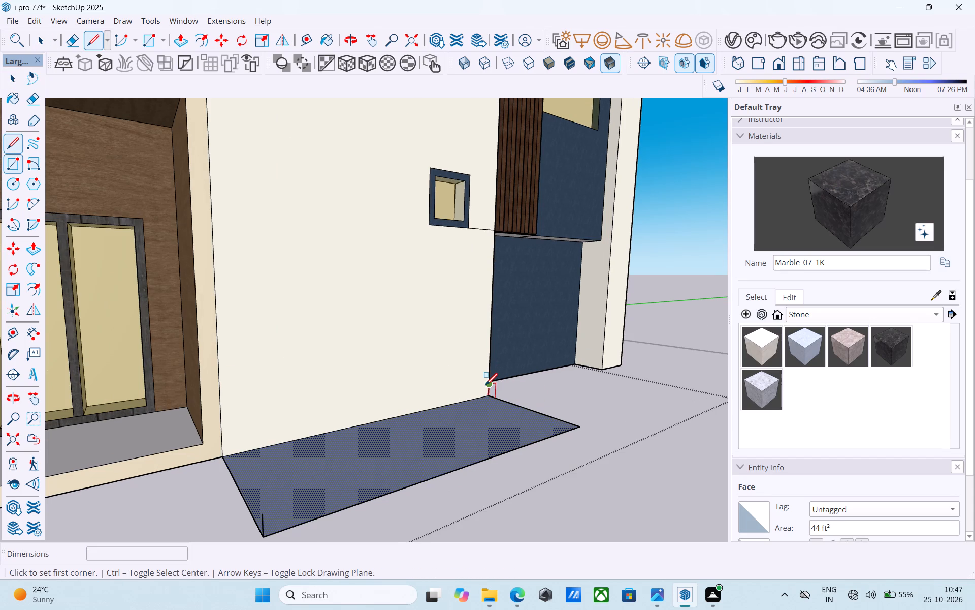
click(487, 386)
click(265, 512)
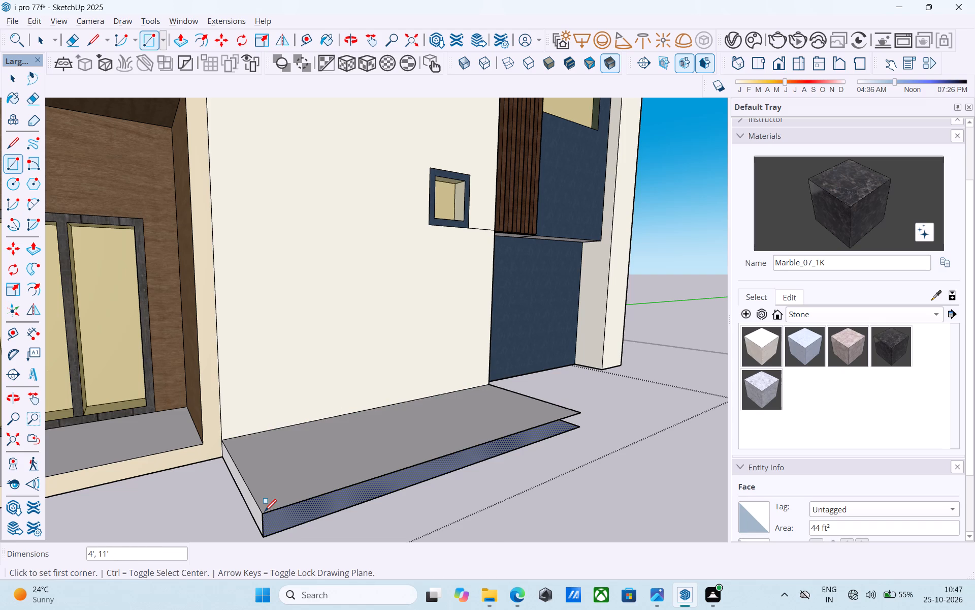
Close the platform's open sides with a vertical line joining its upper and lower outer corners at the blue wall end.
key(space)
key(l)
click(579, 430)
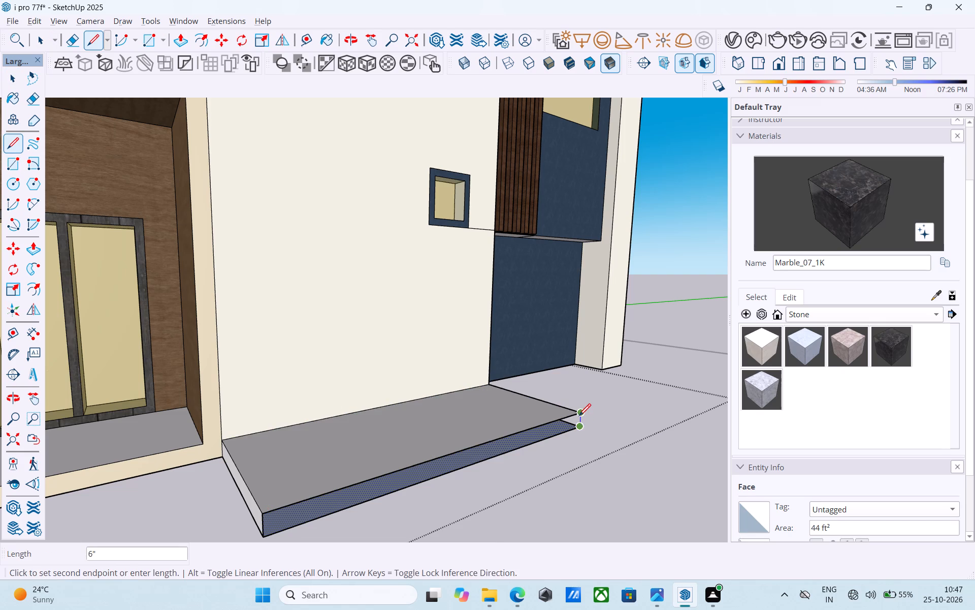
click(579, 416)
key(space)
Examine the raised platform at the foot of the white wall from several angles.
middle_drag(578, 416, 299, 415)
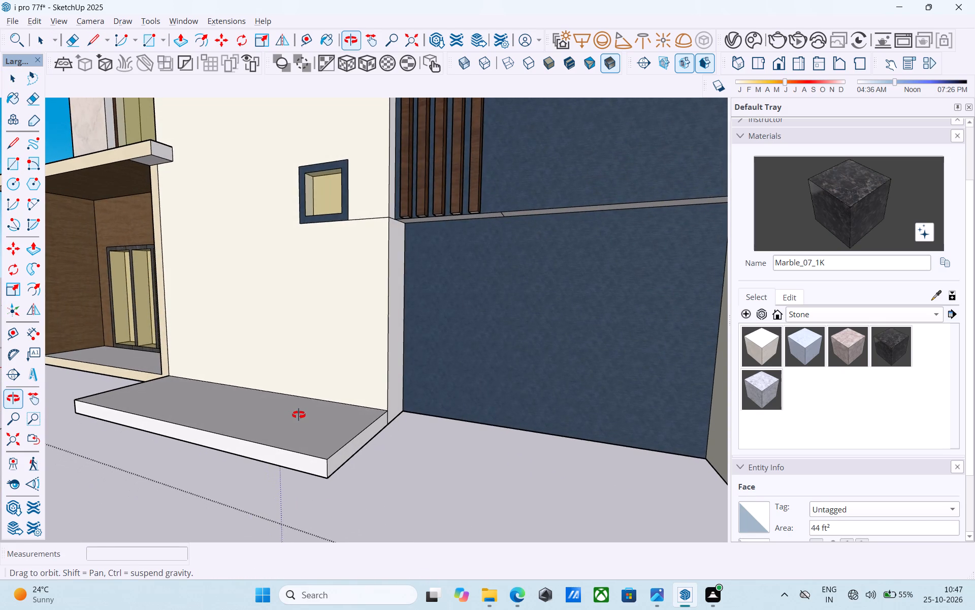
middle_drag(299, 415, 459, 419)
key(space)
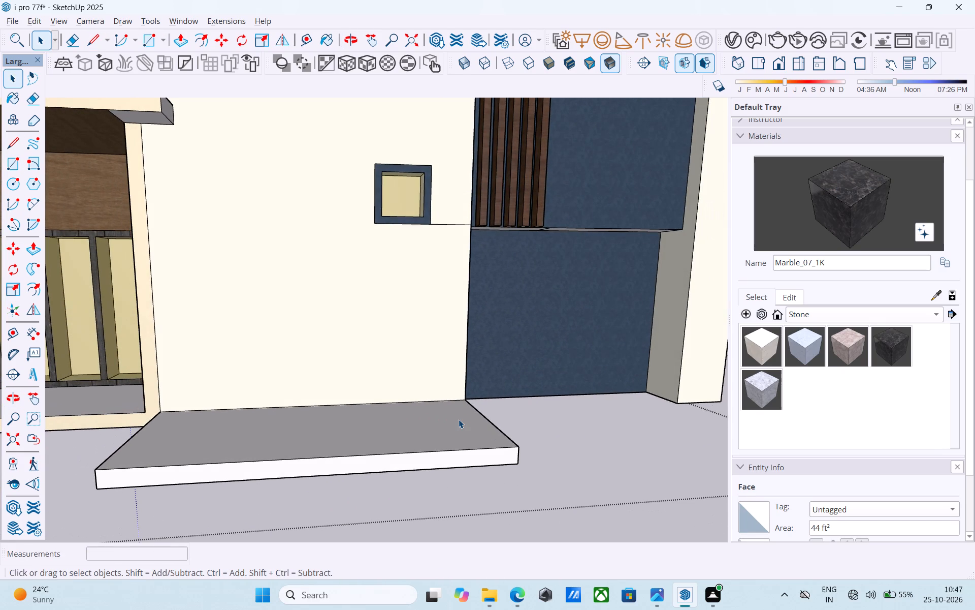
scroll(459, 419, down, 1)
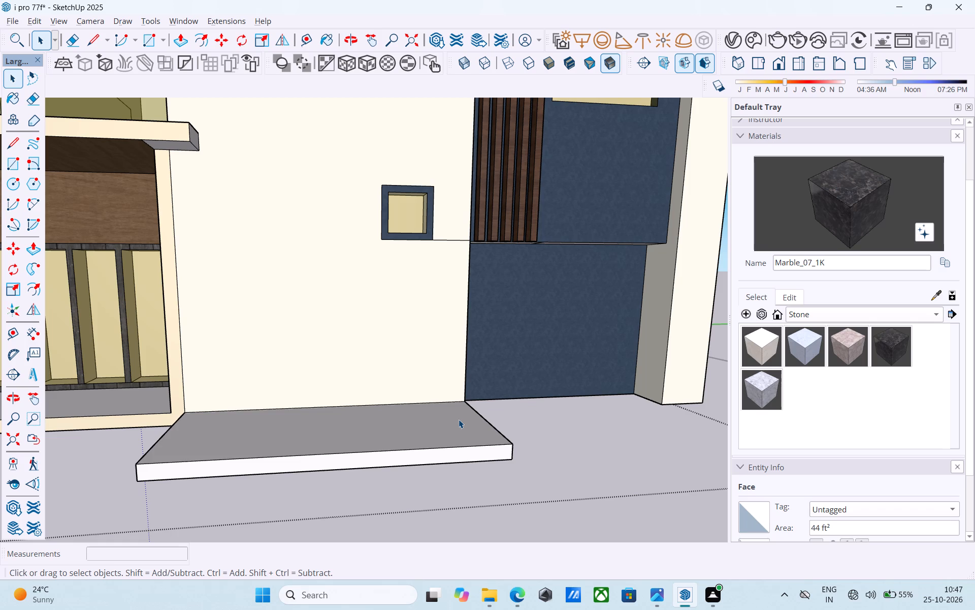
scroll(459, 419, down, 4)
middle_drag(459, 419, 561, 435)
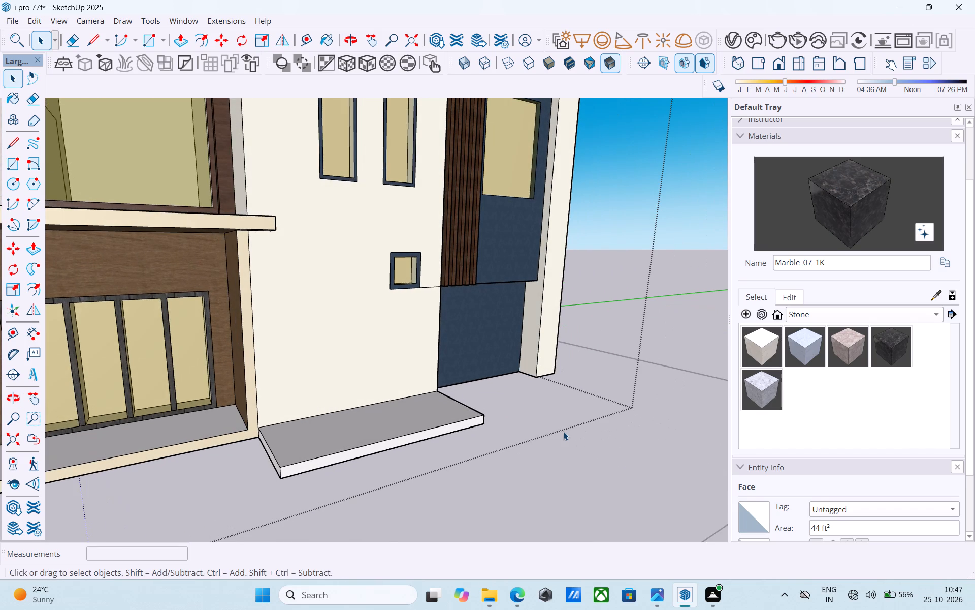
scroll(563, 432, down, 2)
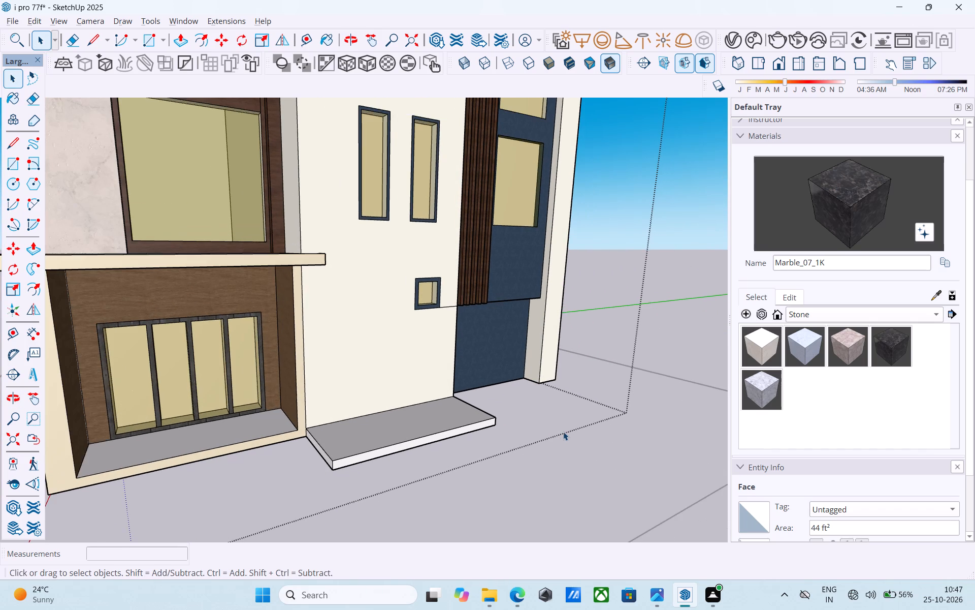
middle_drag(552, 411, 542, 383)
scroll(507, 407, down, 3)
middle_drag(493, 417, 467, 465)
Offset the platform's top face outline 6" inward.
scroll(411, 421, up, 5)
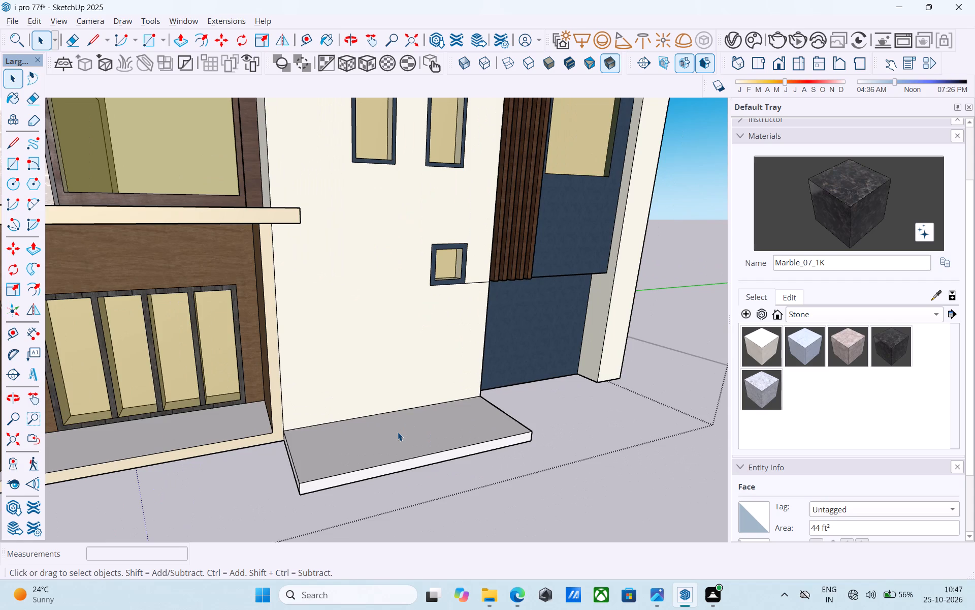
click(398, 432)
scroll(397, 433, up, 2)
key(f)
click(397, 433)
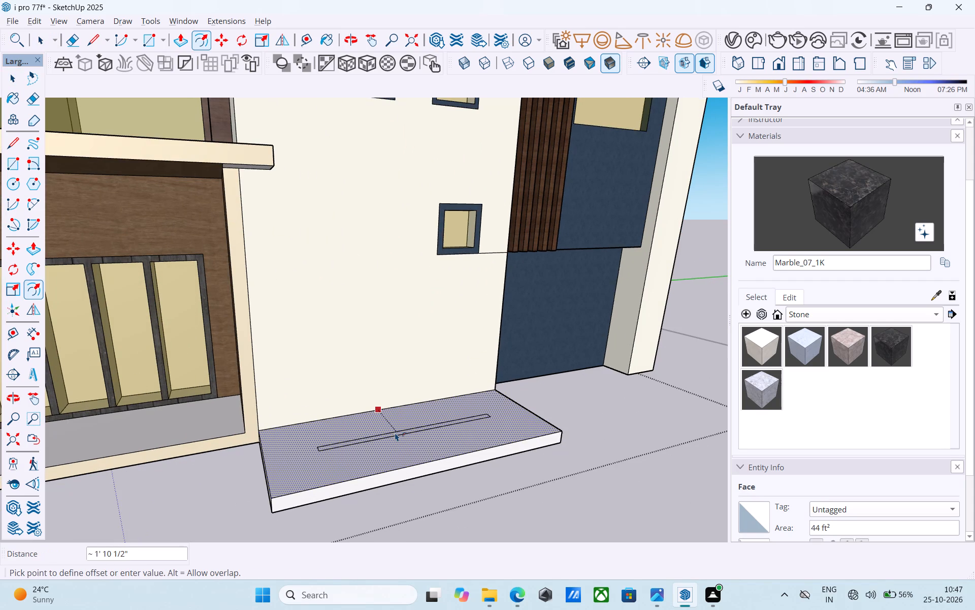
key(6)
key(shift+quotedbl)
key(Return)
key(space)
Push/Pull the border ring on the platform's top face up 2' to form planter walls.
middle_drag(394, 428, 400, 464)
scroll(378, 448, up, 3)
click(250, 472)
key(p)
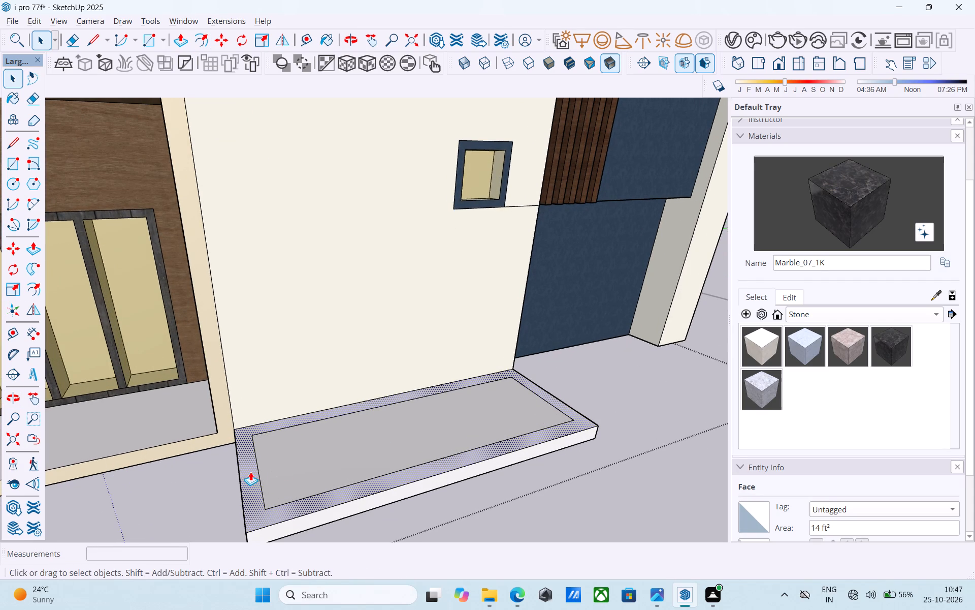
click(250, 472)
text(2')
key(Return)
key(space)
Raise the planter's sunken inner face by the same 2', level with the rim.
middle_drag(262, 414, 301, 507)
scroll(273, 431, down, 1)
scroll(296, 490, up, 4)
click(316, 447)
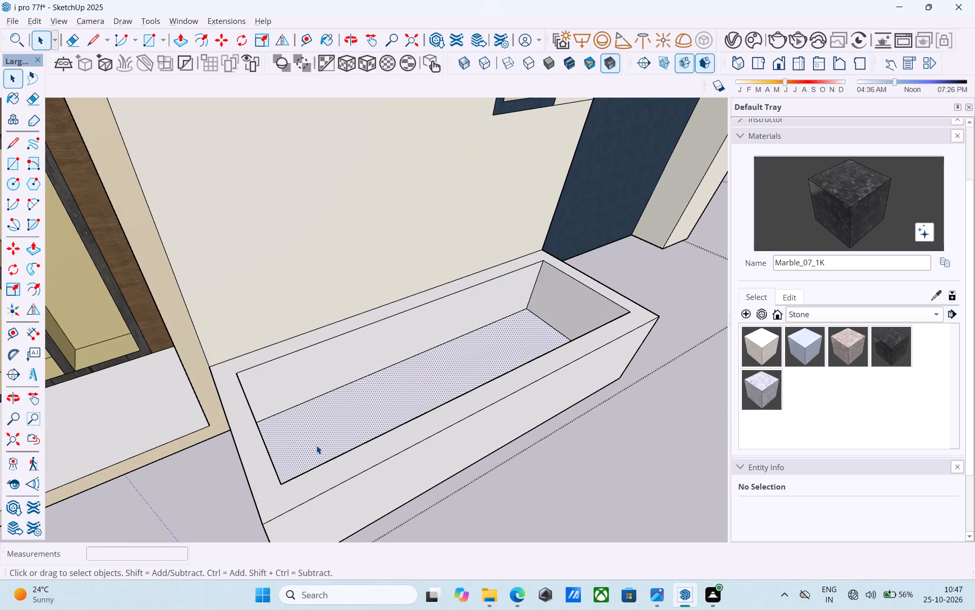
key(p)
double_click(316, 444)
middle_drag(316, 443, 304, 433)
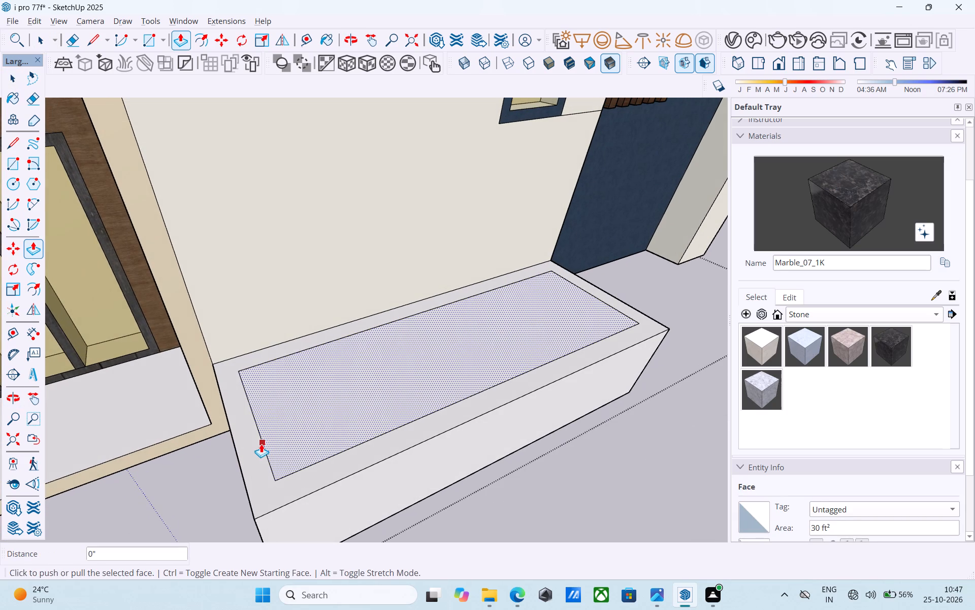
key(space)
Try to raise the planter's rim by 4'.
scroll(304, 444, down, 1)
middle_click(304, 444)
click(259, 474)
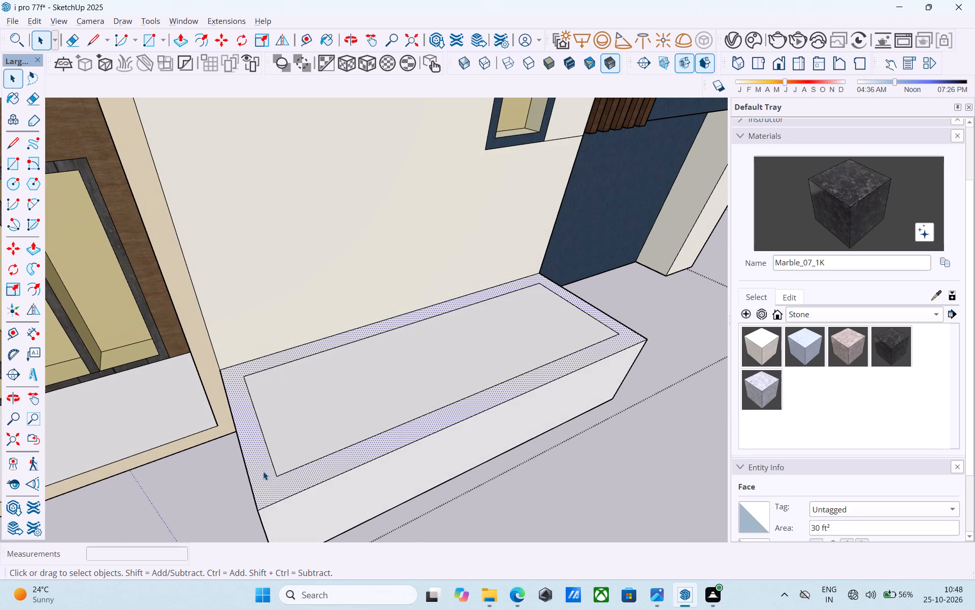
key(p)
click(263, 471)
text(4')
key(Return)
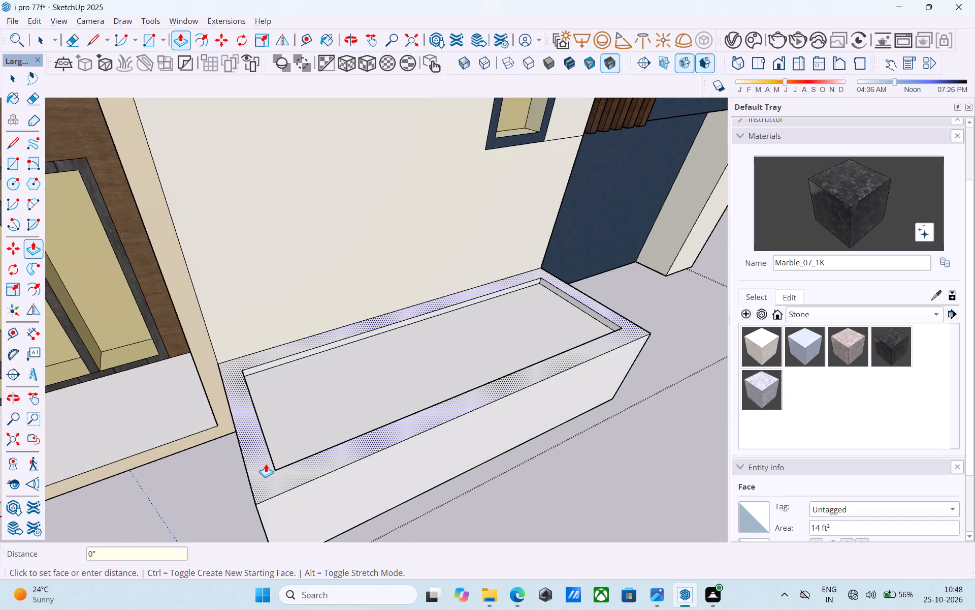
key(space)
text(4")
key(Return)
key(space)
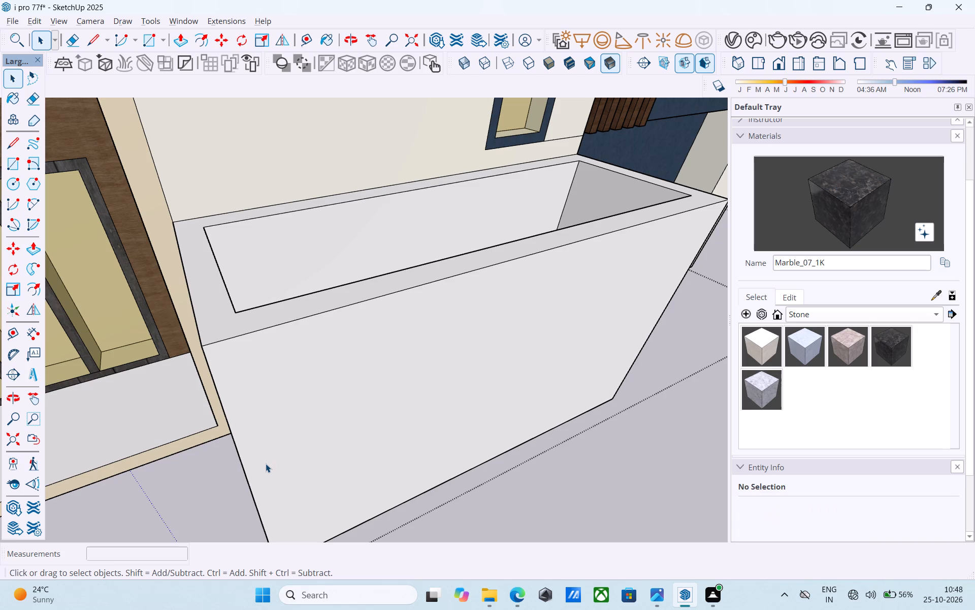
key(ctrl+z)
Push/Pull the planter's rim up 4" above the inner face.
click(266, 464)
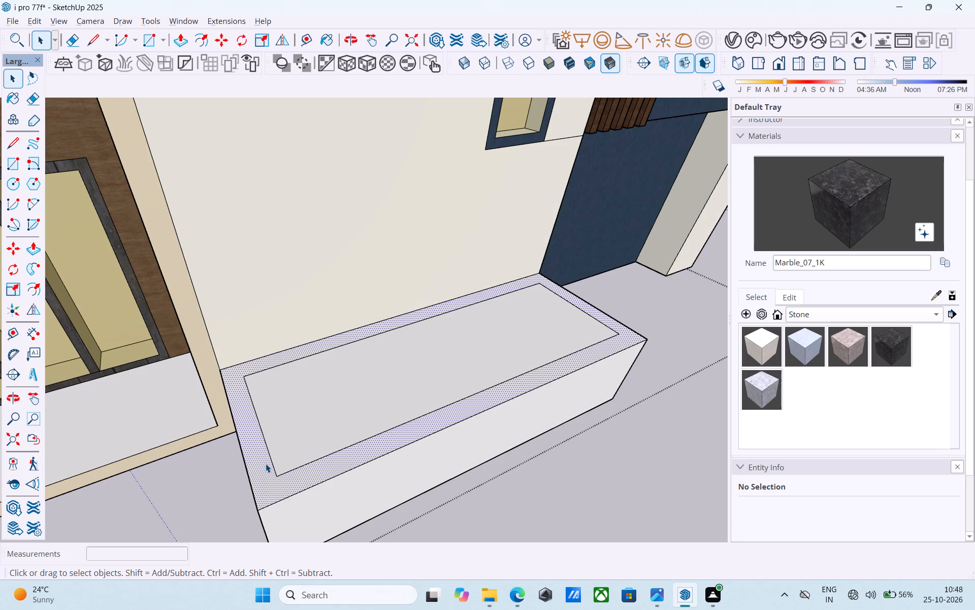
key(p)
click(266, 464)
text(4")
key(Return)
key(space)
Examine the planter box against the whole house exterior from several angles.
scroll(267, 458, down, 6)
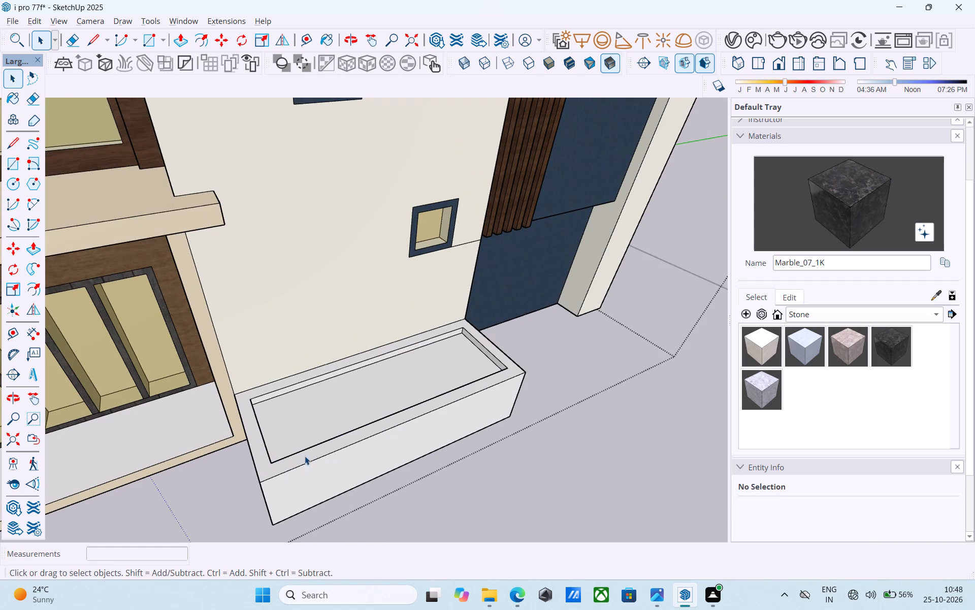
scroll(369, 441, down, 6)
middle_drag(370, 442, 343, 410)
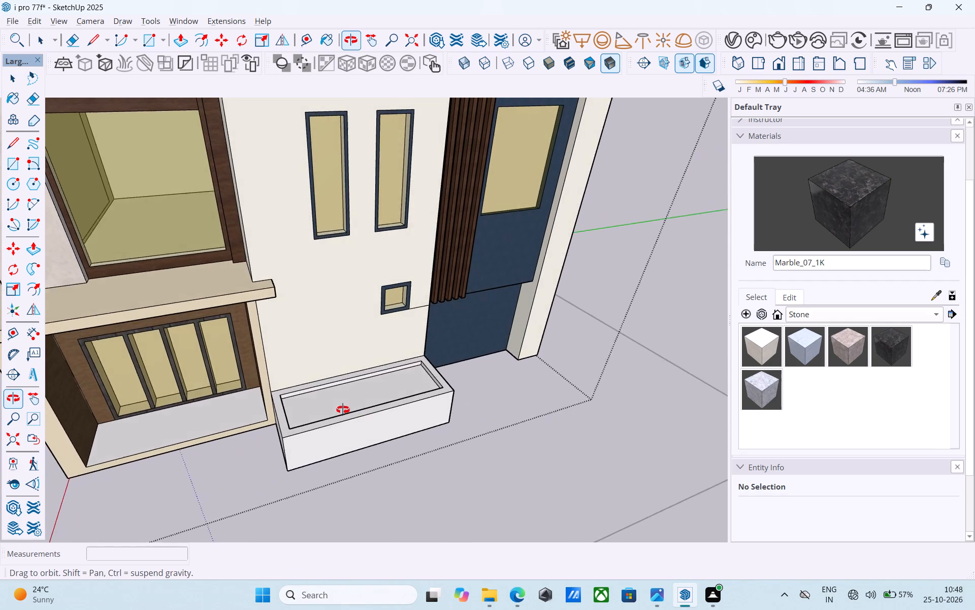
middle_drag(343, 410, 353, 362)
scroll(349, 365, down, 4)
middle_drag(333, 391, 427, 401)
scroll(428, 400, down, 2)
middle_drag(427, 405, 436, 391)
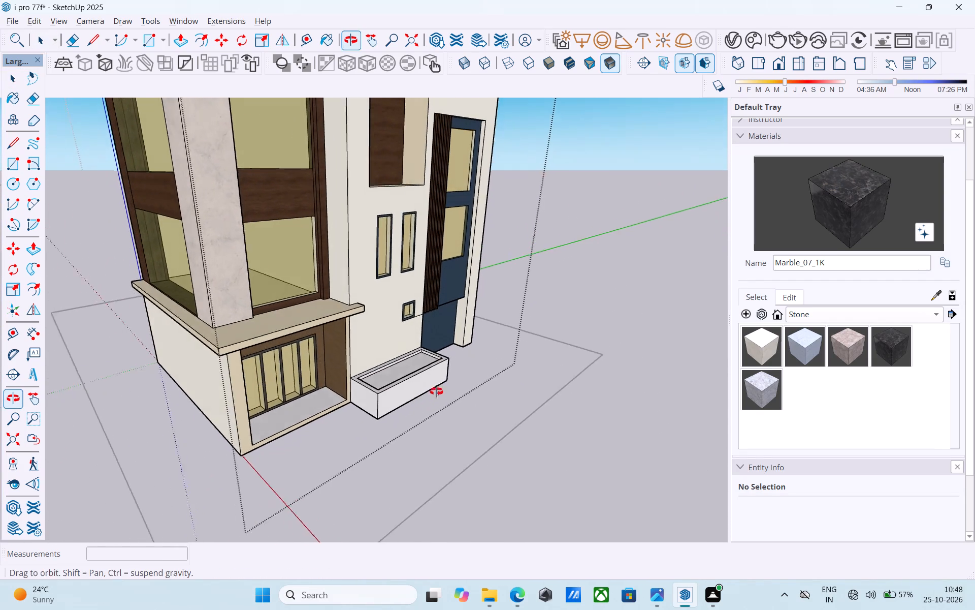
middle_drag(436, 391, 442, 389)
scroll(449, 396, down, 4)
middle_drag(452, 409, 406, 417)
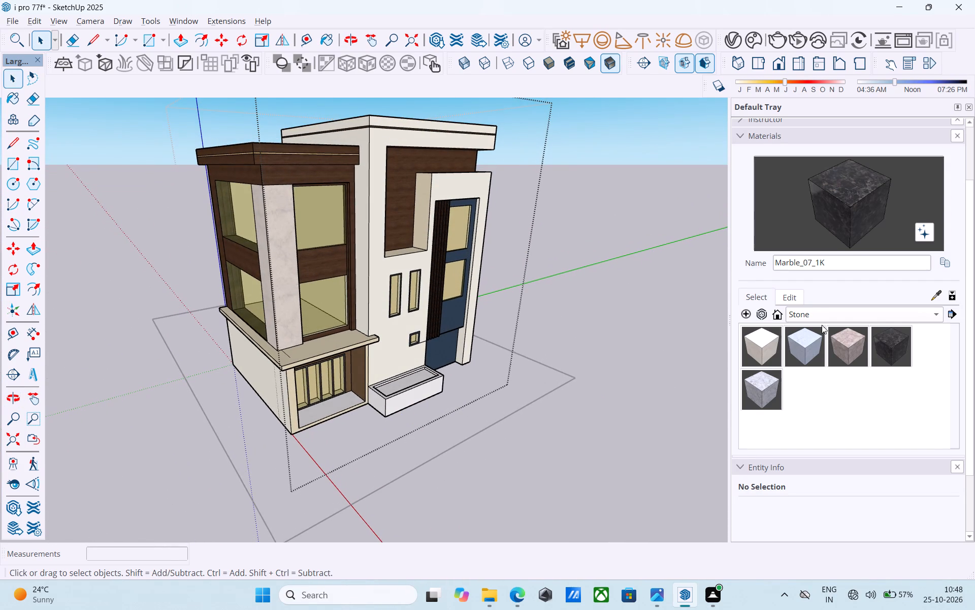
Paint the planter's recessed floor and its inner sides along the wall and at the blue wall end with Roofing_02_1K.
click(820, 313)
click(822, 286)
click(803, 344)
scroll(437, 392, up, 8)
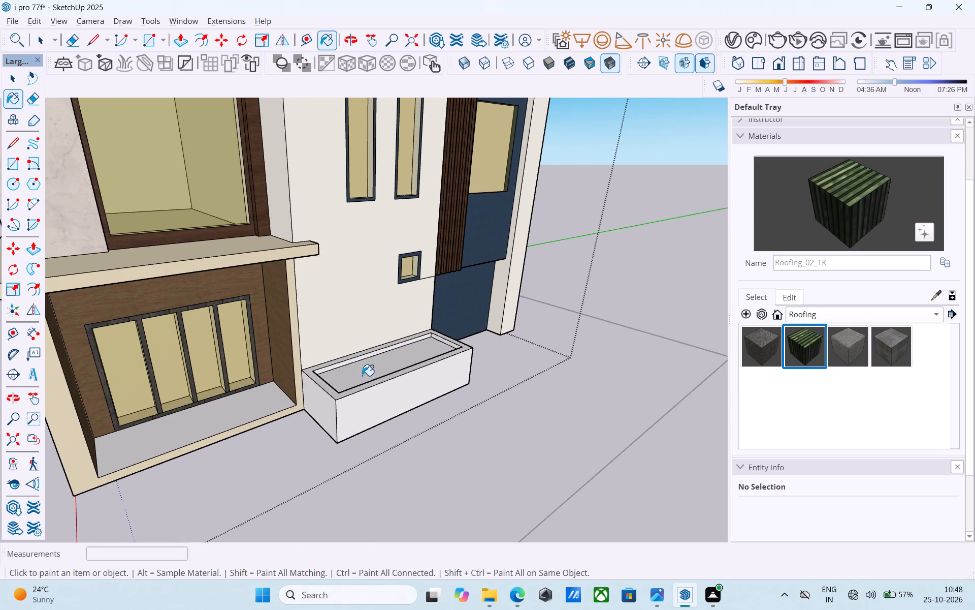
click(362, 376)
scroll(362, 376, up, 15)
click(325, 335)
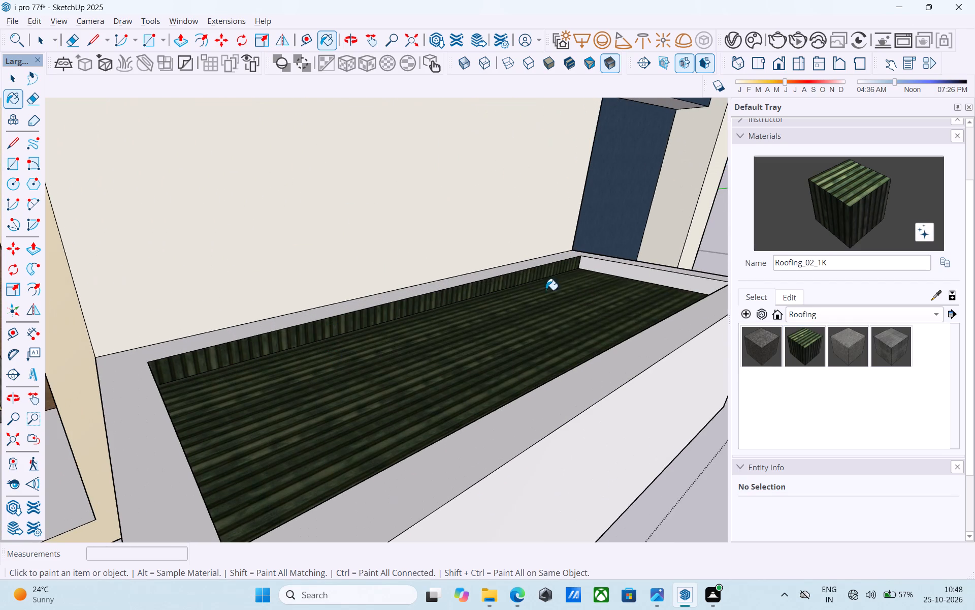
click(612, 268)
Paint the planter's remaining inner sides, at the barred window end and along the front, with Roofing_02_1K.
scroll(610, 274, down, 3)
middle_drag(598, 291, 167, 352)
scroll(356, 337, up, 5)
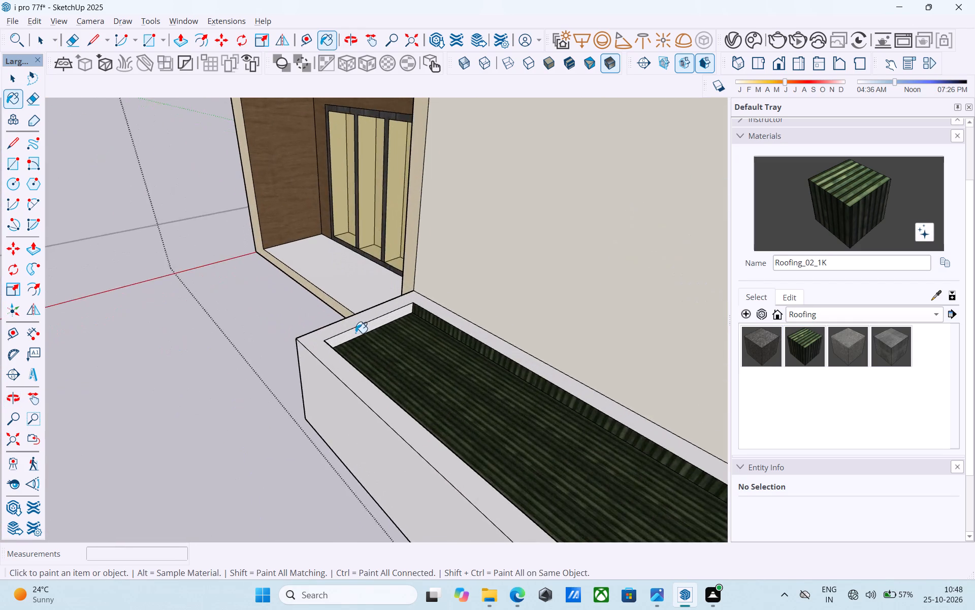
scroll(355, 333, up, 3)
click(356, 332)
scroll(419, 325, down, 4)
middle_drag(441, 341, 365, 256)
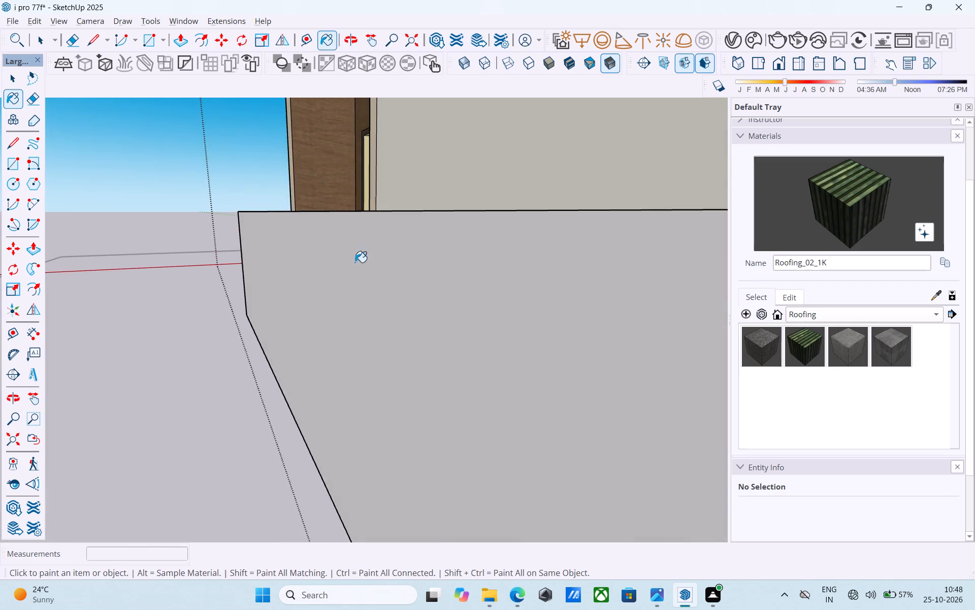
scroll(334, 287, up, 4)
scroll(333, 301, down, 2)
middle_drag(322, 322, 182, 352)
click(292, 362)
Push/Pull the planter's recessed Roofing_02_1K floor up 0.5'.
middle_drag(299, 363, 495, 367)
scroll(427, 348, down, 10)
middle_drag(405, 353, 817, 378)
scroll(603, 316, down, 12)
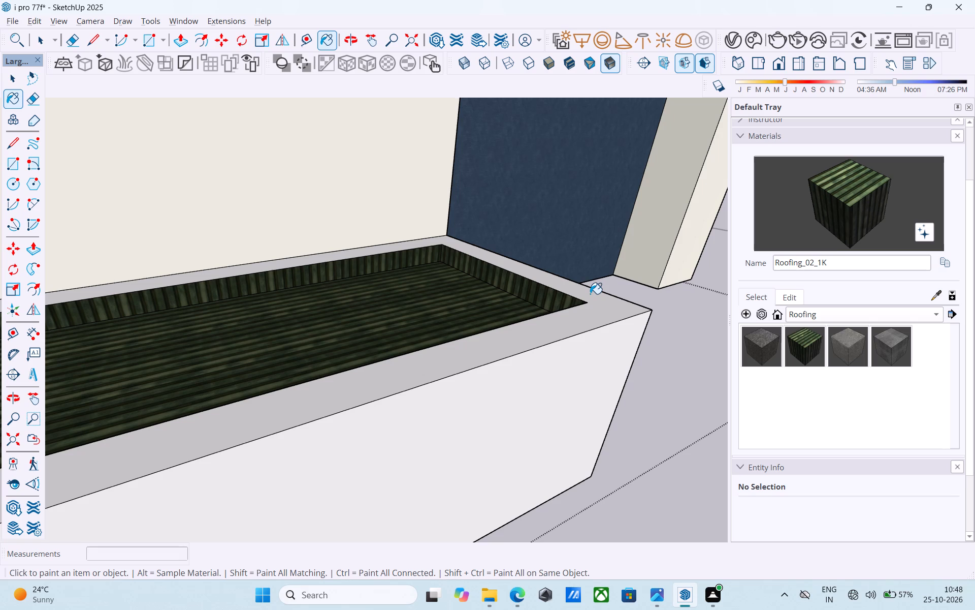
scroll(590, 266, down, 7)
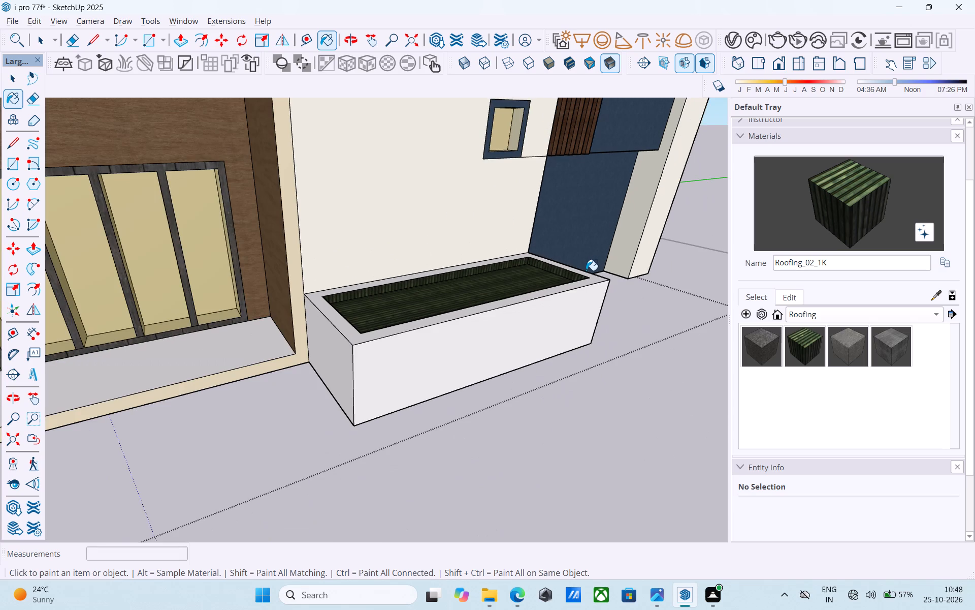
middle_drag(584, 271, 550, 277)
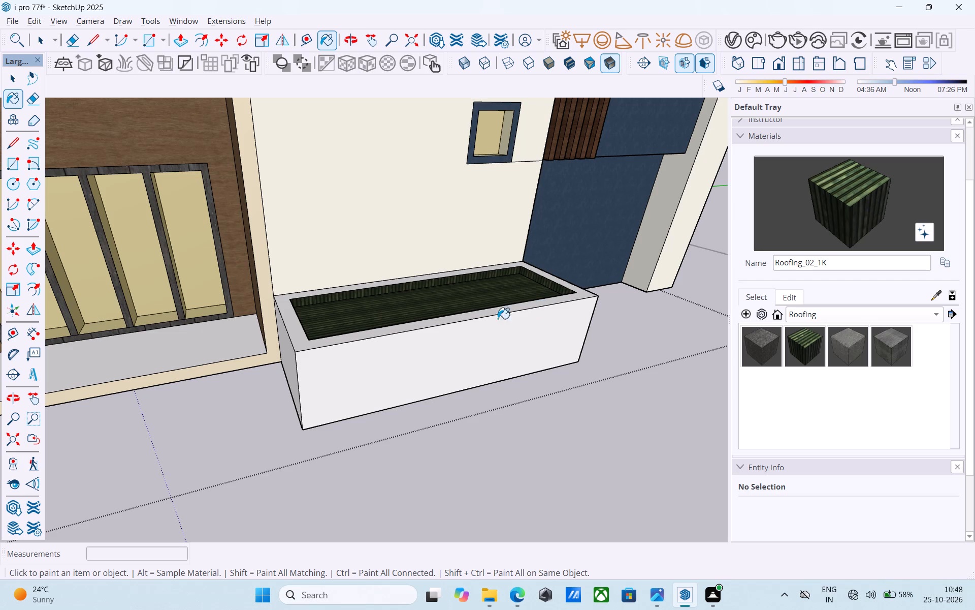
middle_drag(493, 326, 480, 327)
scroll(457, 327, up, 4)
key(space)
click(419, 305)
key(p)
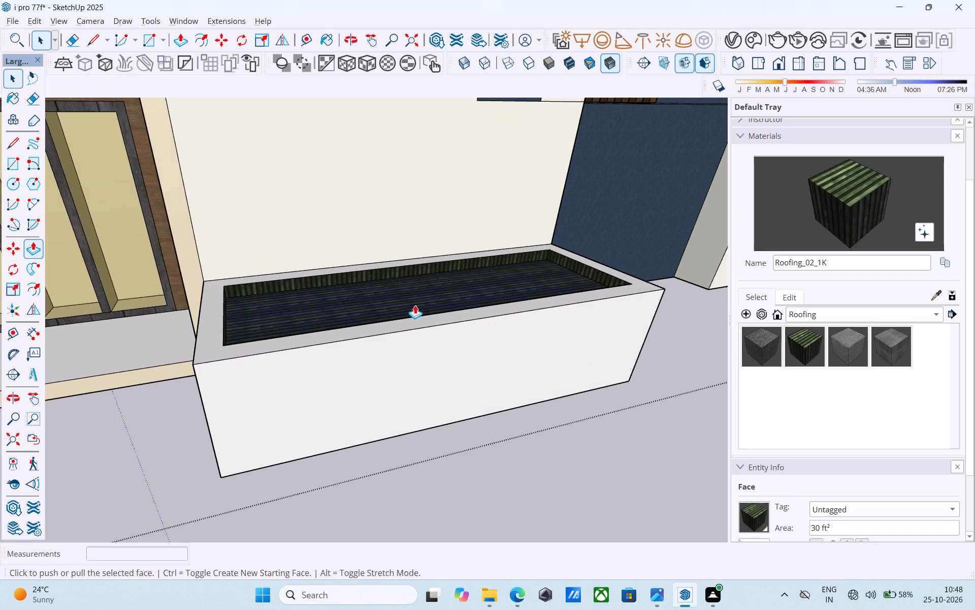
click(415, 305)
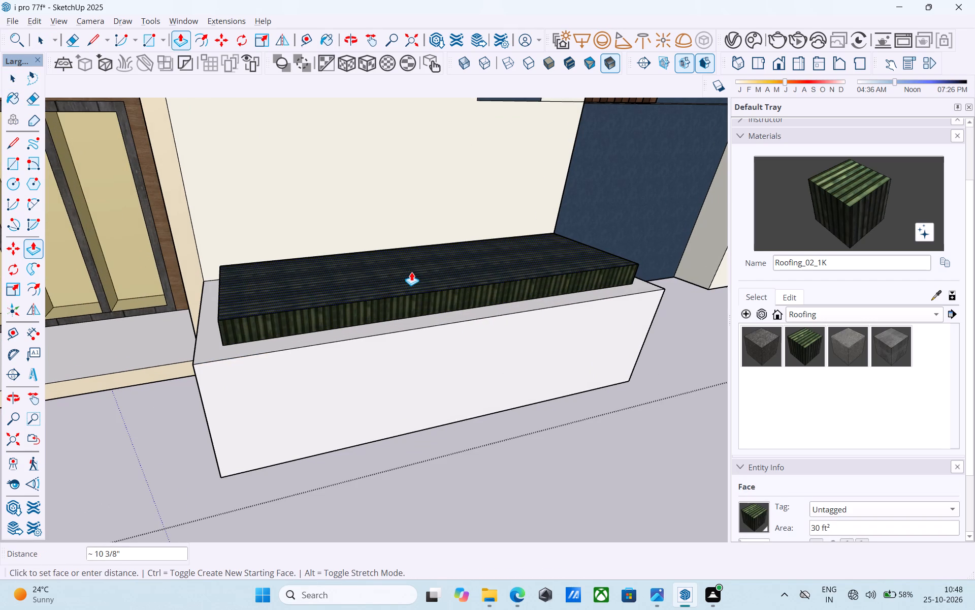
key(1)
key(apostrophe)
key(Return)
text(.5)
key(apostrophe)
key(Return)
key(space)
scroll(412, 263, down, 1)
scroll(411, 263, up, 1)
scroll(411, 263, down, 2)
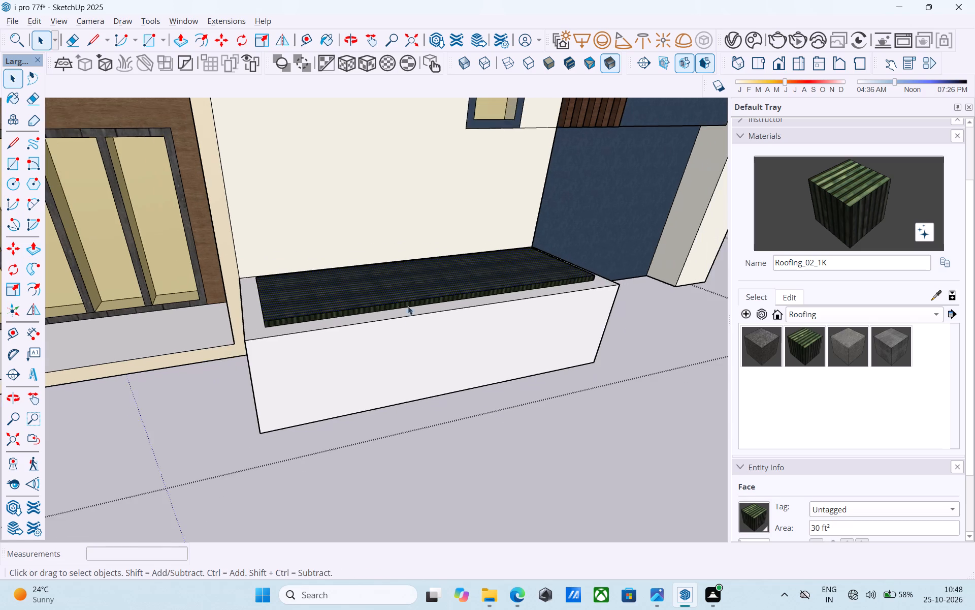
Paint the planter's top rim with Roofing_02_1K.
middle_drag(410, 316, 427, 329)
click(865, 216)
scroll(312, 332, up, 4)
click(243, 333)
scroll(245, 334, down, 5)
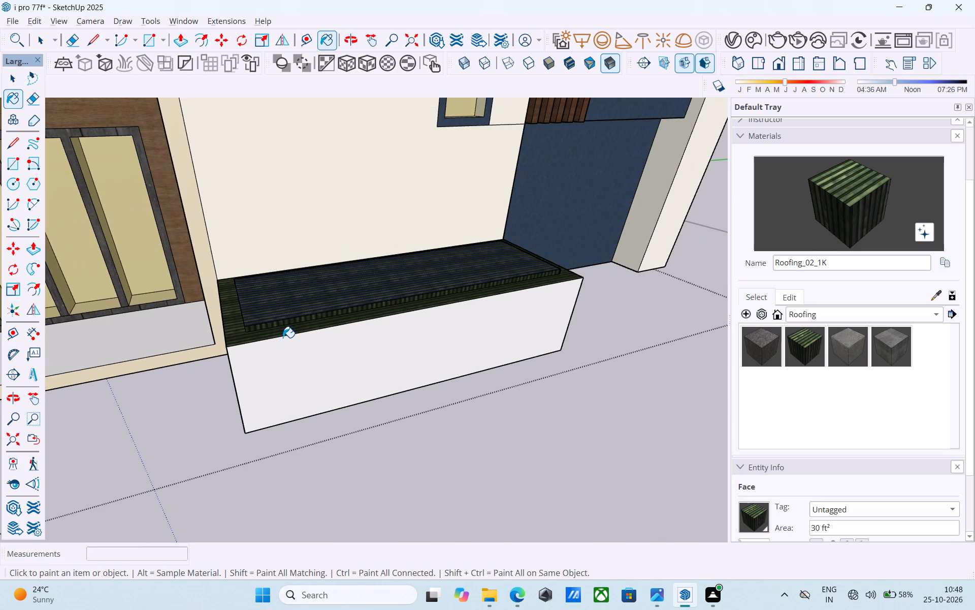
Draw a line around the planter's outside near mid-height, 4' across the barred-window end and 11' along the front.
scroll(285, 339, down, 1)
middle_drag(288, 342, 380, 314)
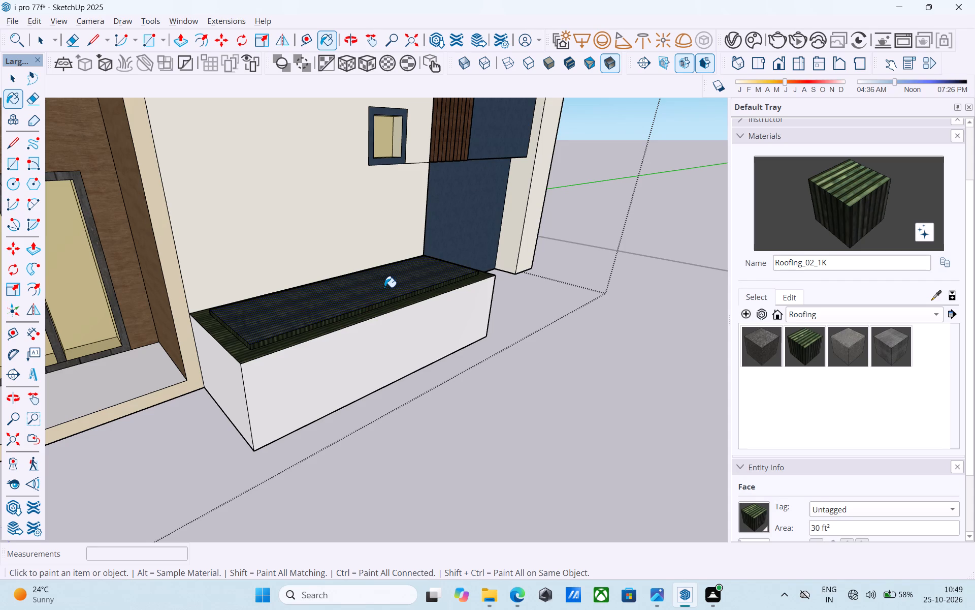
scroll(386, 286, down, 9)
middle_drag(383, 287, 358, 261)
scroll(352, 257, down, 9)
middle_drag(364, 297, 365, 270)
scroll(361, 270, up, 5)
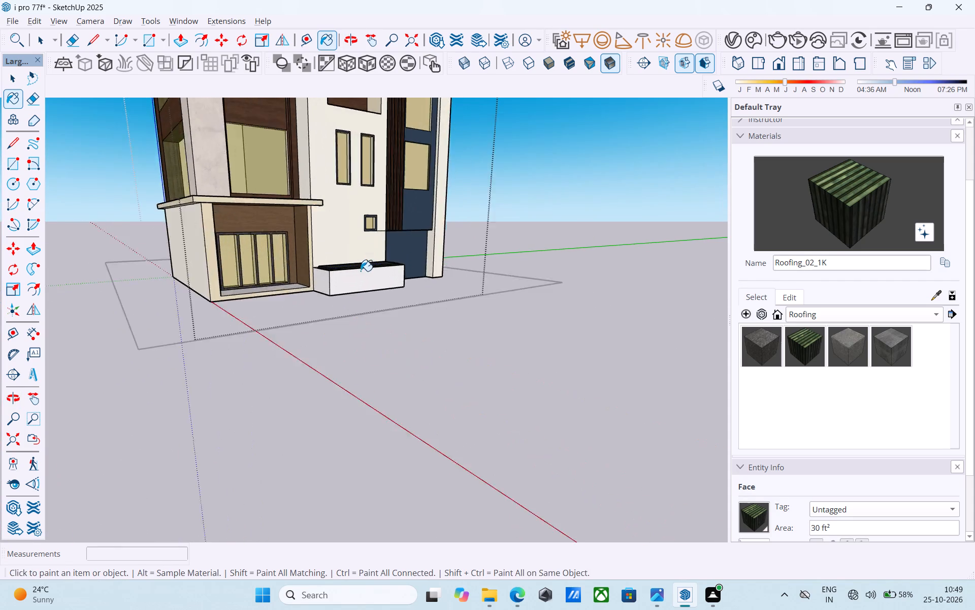
scroll(361, 271, up, 15)
middle_drag(307, 294, 306, 310)
scroll(306, 310, up, 1)
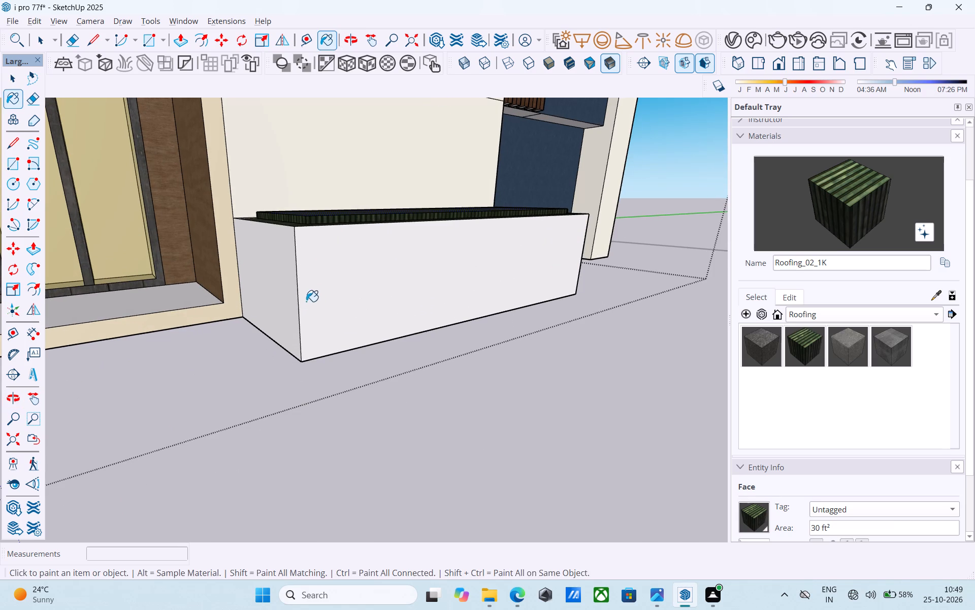
key(l)
click(239, 262)
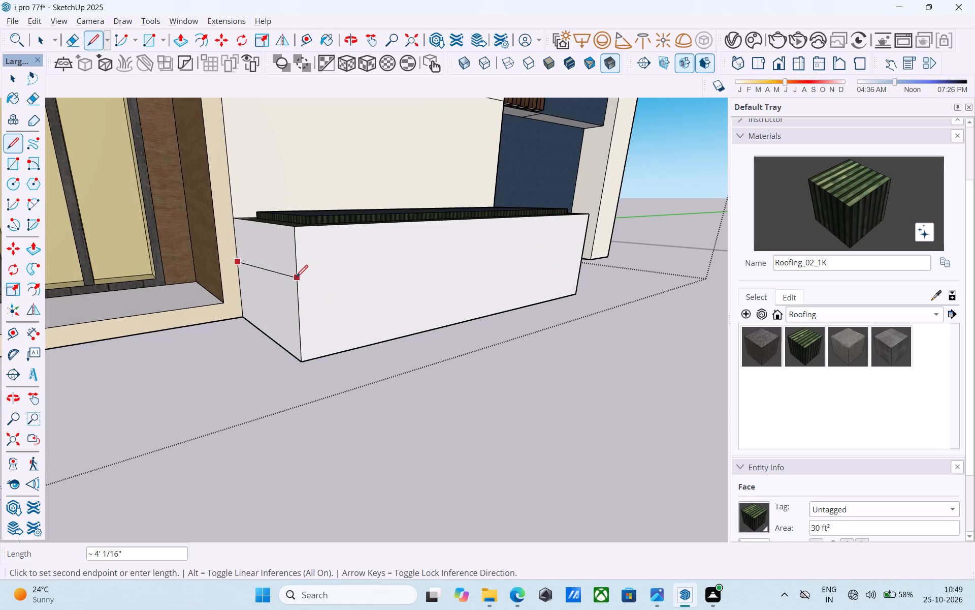
key(l)
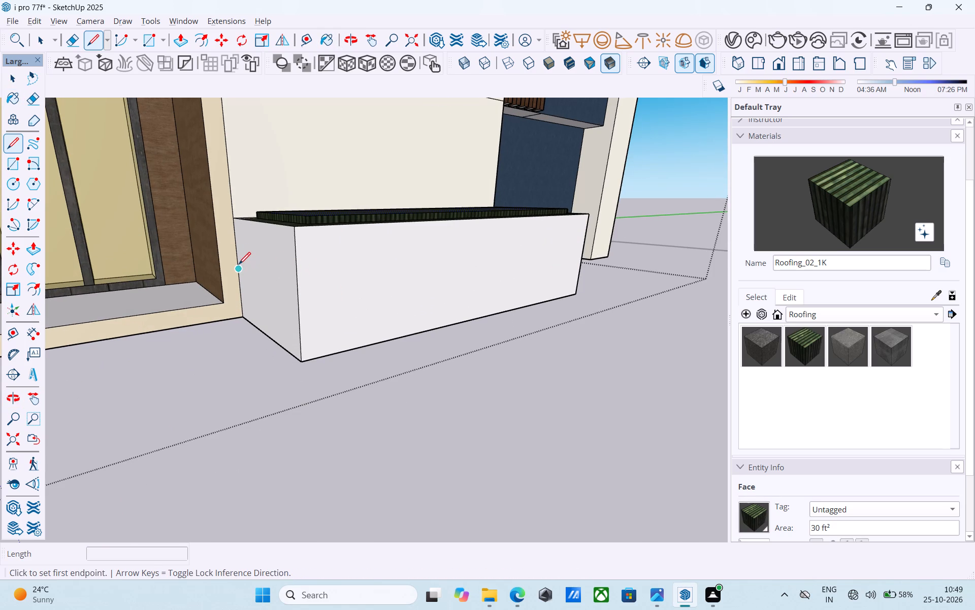
click(239, 265)
click(300, 300)
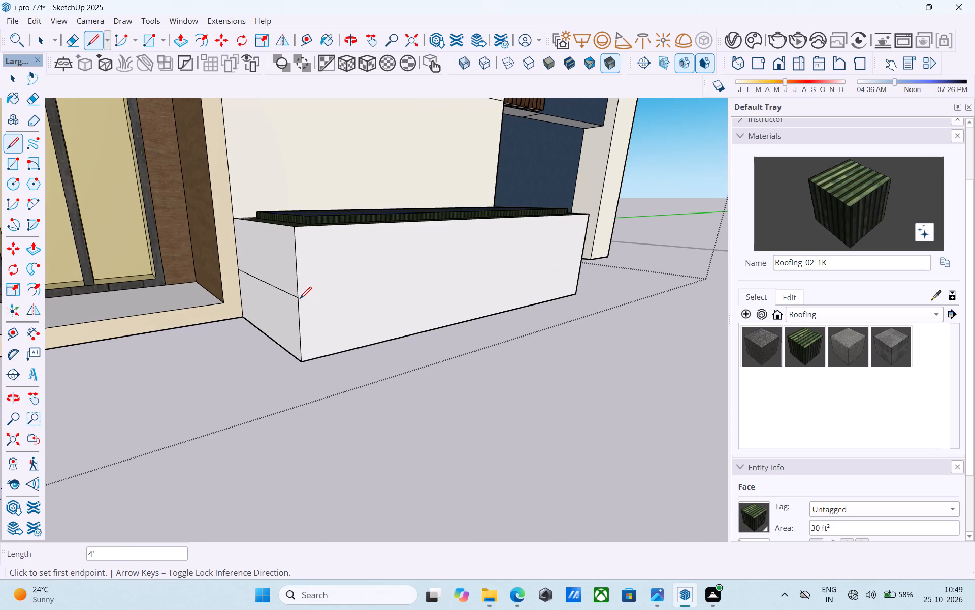
click(298, 297)
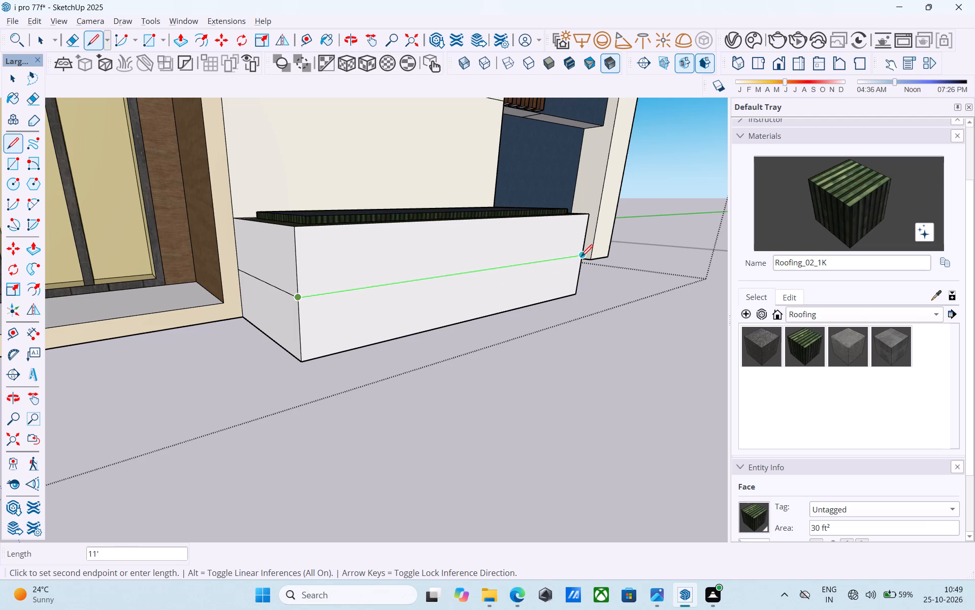
click(582, 257)
Paint the planter's upper bands on the front and the barred-window end with Roofing_02_1K.
click(844, 192)
click(474, 255)
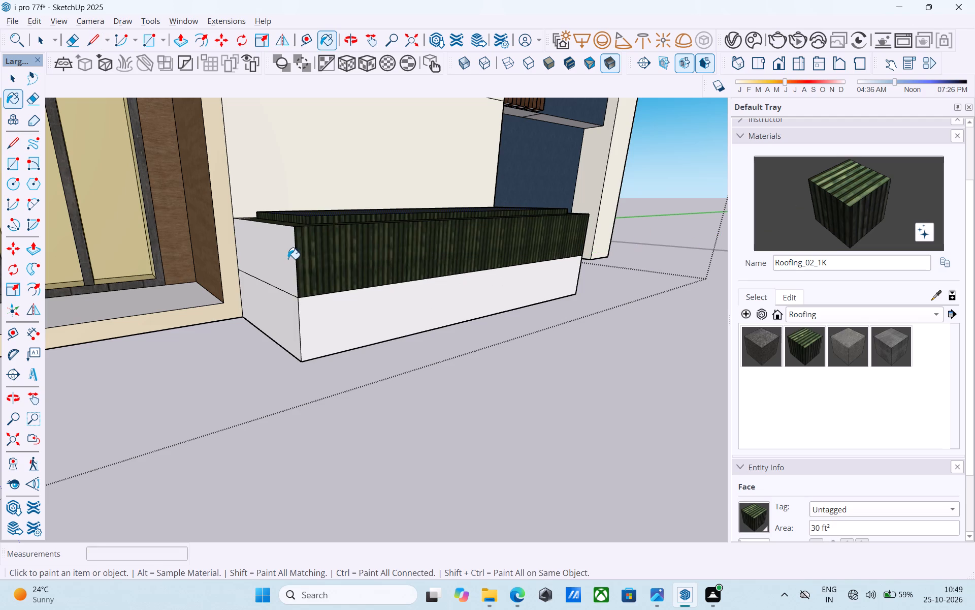
click(288, 259)
Divide the planter's blue-wall end with a 4' line continuing the front line and paint its upper part with Roofing_02_1K.
scroll(458, 261, down, 2)
middle_drag(484, 265, 147, 274)
scroll(297, 281, up, 1)
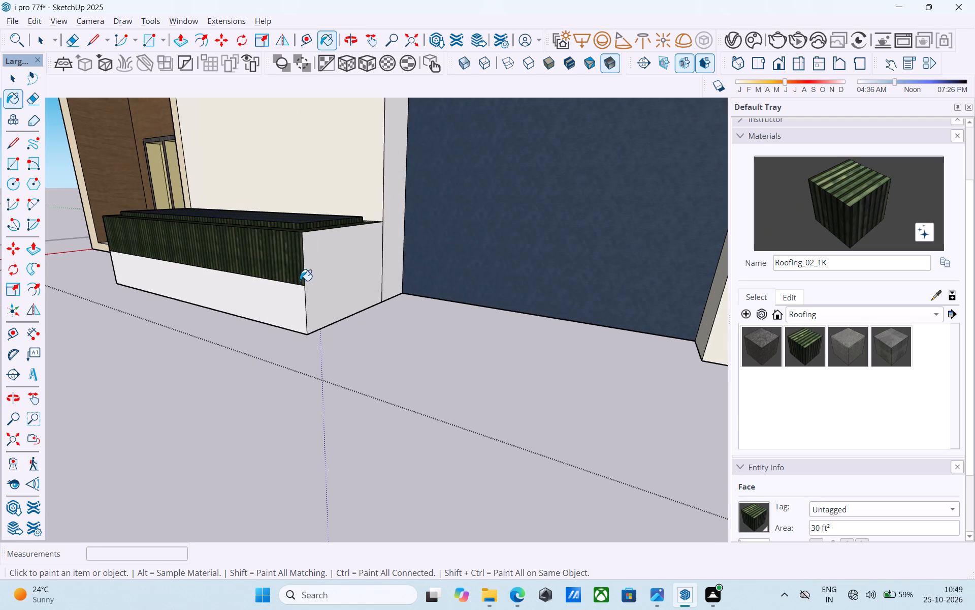
key(l)
scroll(300, 281, up, 2)
click(303, 282)
click(396, 264)
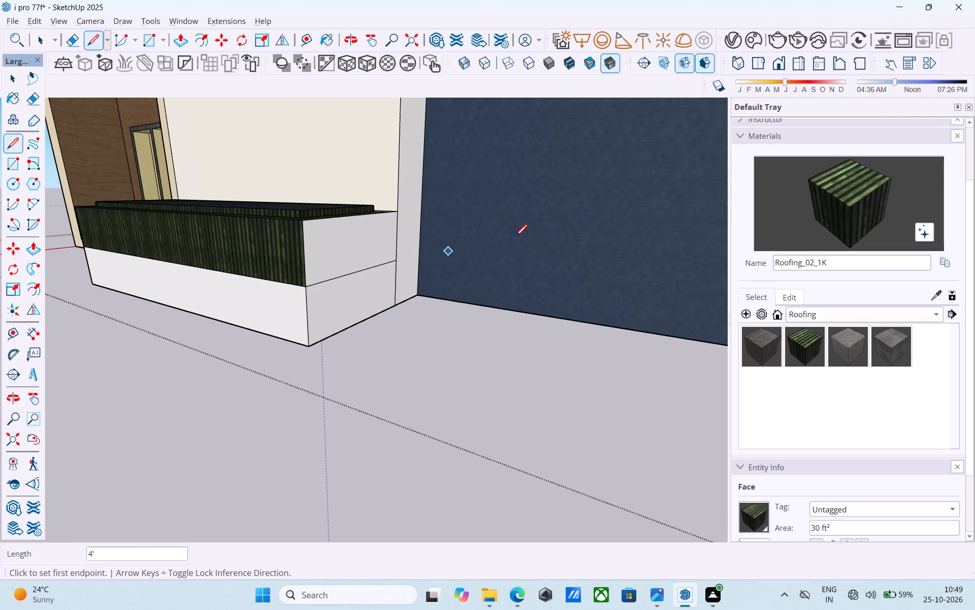
click(813, 206)
click(348, 263)
Examine the painted planter against the house's front facade from above and farther away.
scroll(347, 264, down, 4)
middle_drag(357, 265, 535, 261)
scroll(539, 261, down, 3)
scroll(541, 266, up, 1)
scroll(541, 267, down, 8)
middle_drag(485, 319, 545, 412)
scroll(542, 413, down, 7)
middle_drag(517, 420, 518, 381)
scroll(509, 365, up, 2)
key(space)
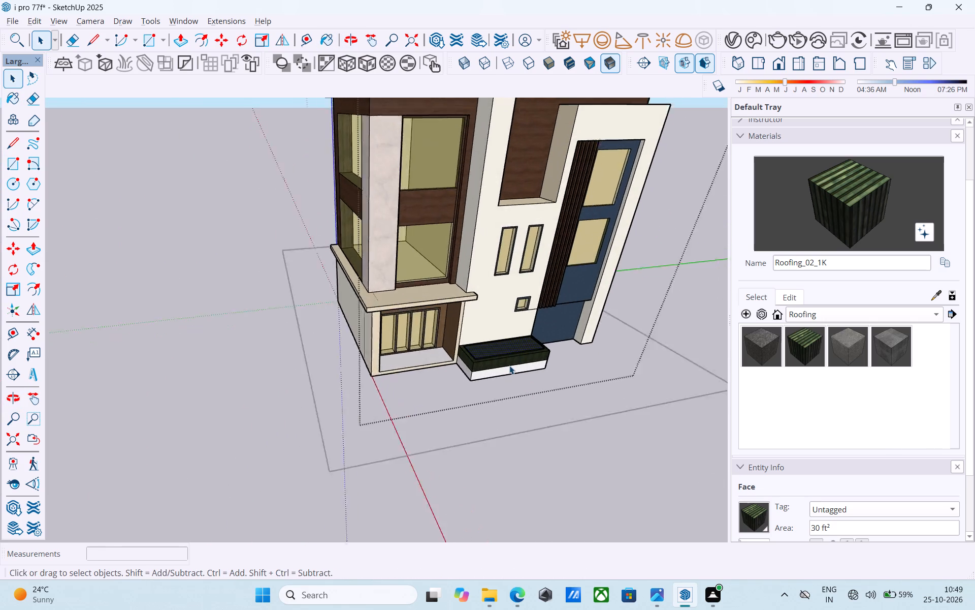
scroll(509, 365, up, 4)
Save the house model.
key(ctrl+s)
click(449, 387)
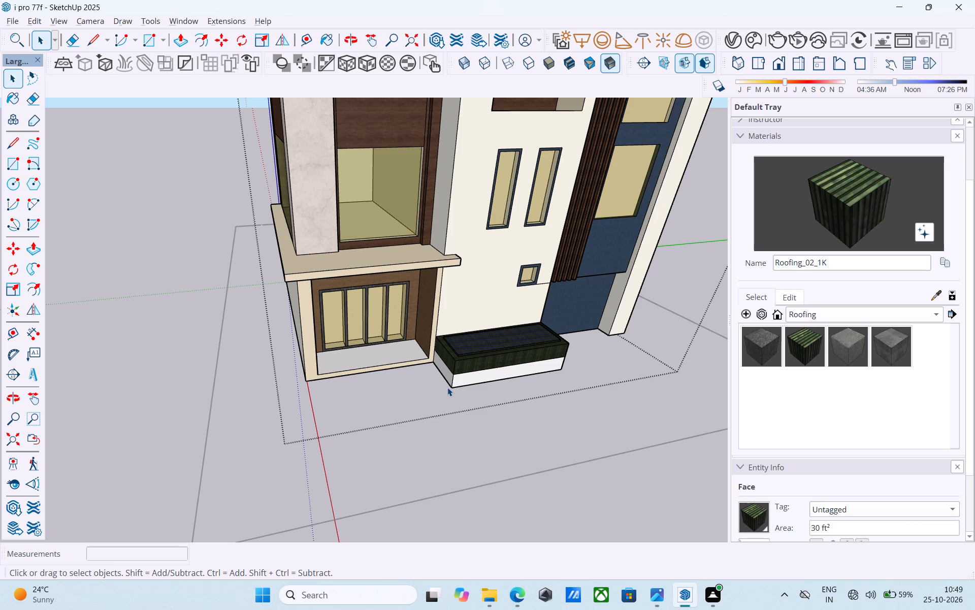
Examine the whole house exterior with its planter from several corner viewpoints.
scroll(391, 428, down, 5)
middle_drag(330, 477, 318, 467)
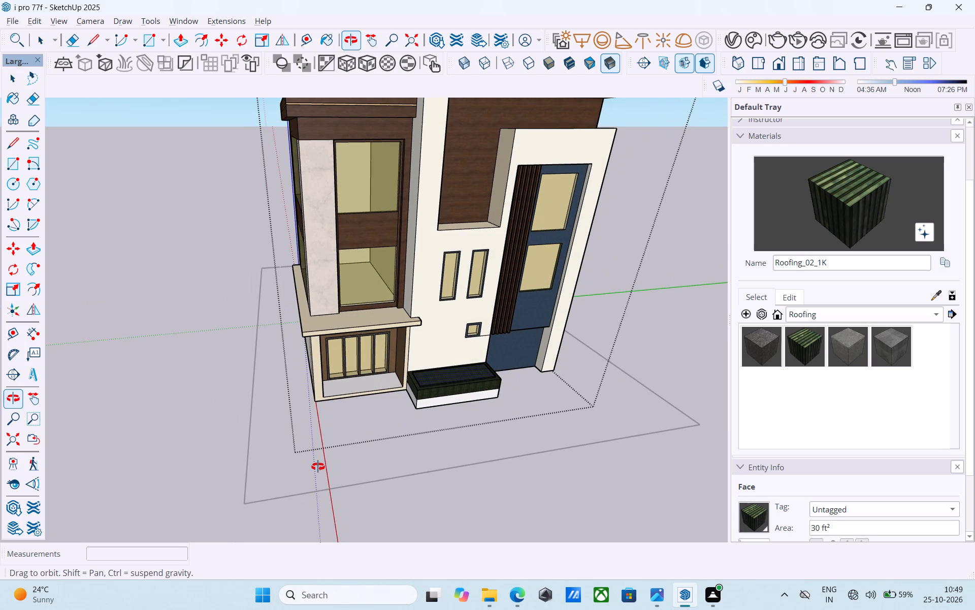
middle_drag(318, 467, 425, 459)
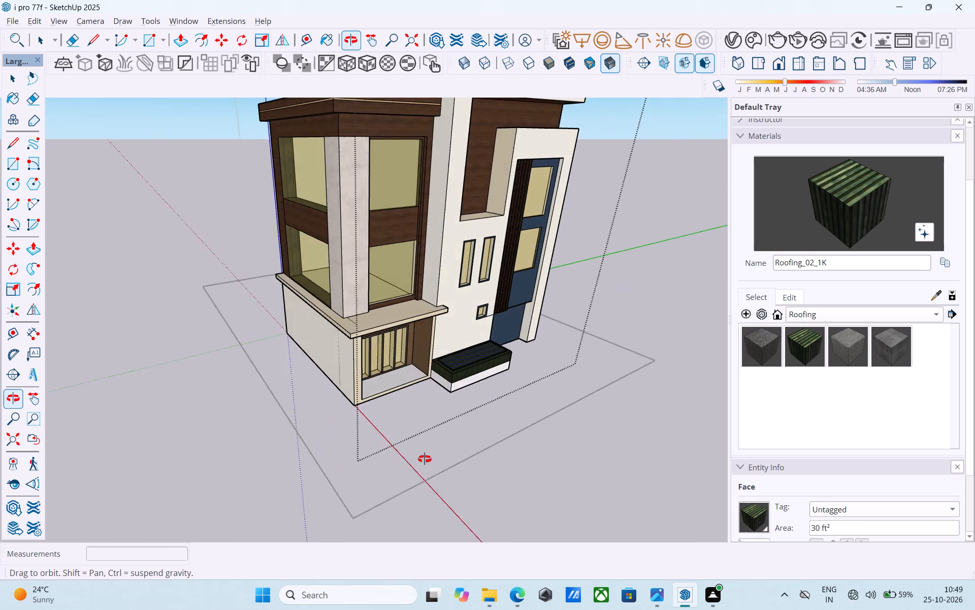
middle_drag(425, 459, 429, 459)
scroll(426, 463, down, 3)
middle_drag(420, 467, 425, 431)
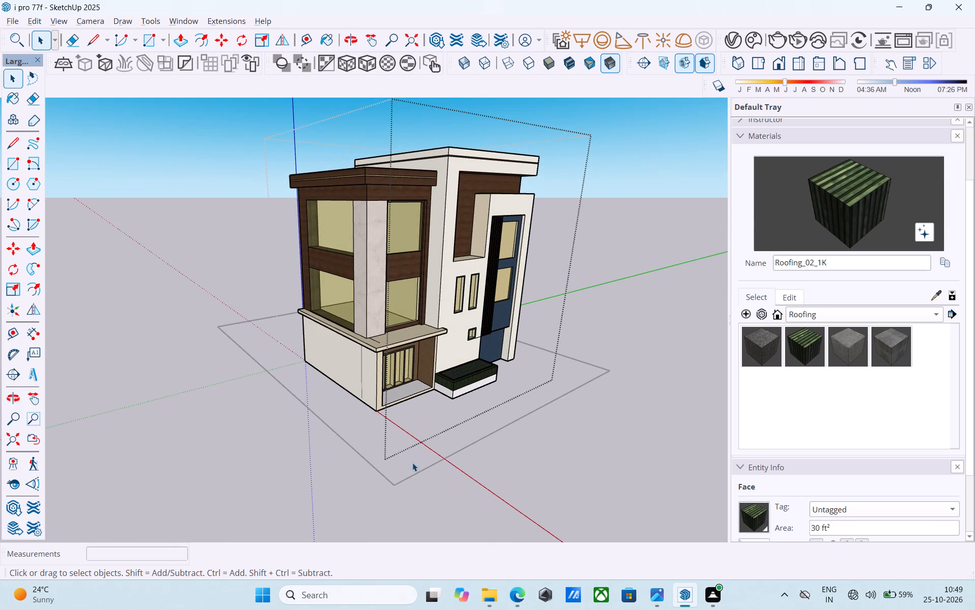
middle_drag(405, 474, 408, 411)
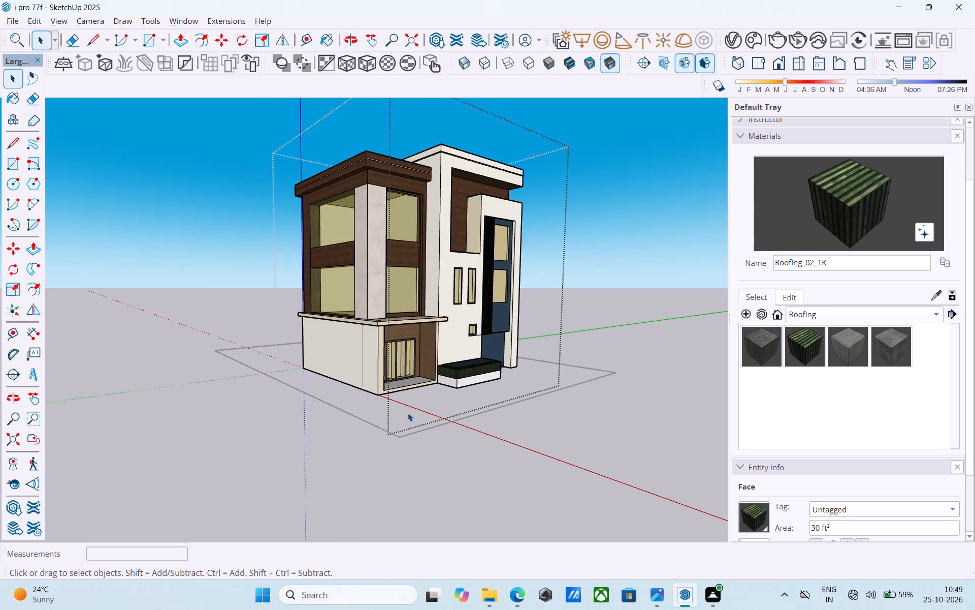
middle_drag(397, 415, 389, 420)
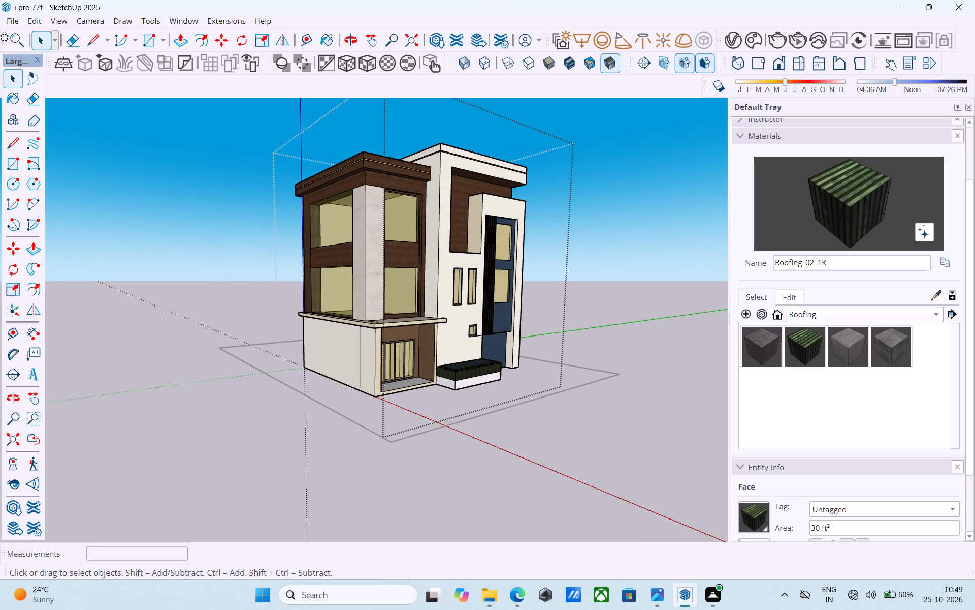
Import the Group_1 (1) grass component from Downloads and place it on the ground in front of the planter.
click(11, 24)
click(110, 195)
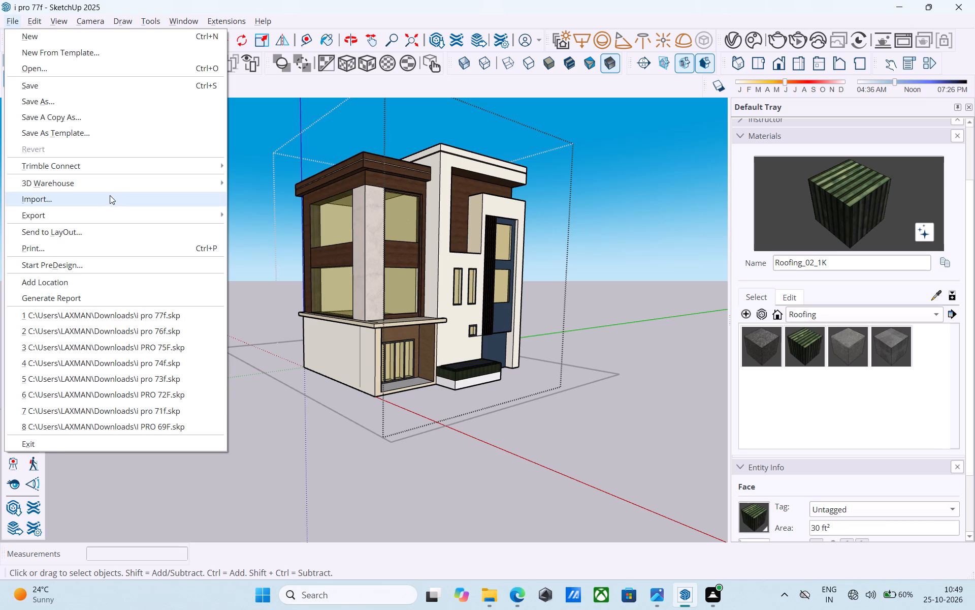
scroll(189, 272, down, 8)
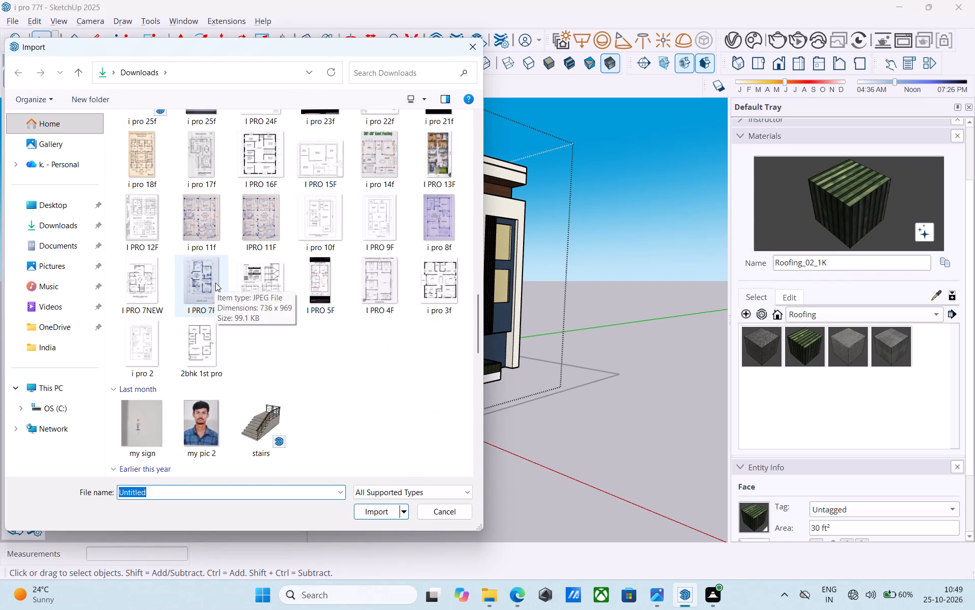
scroll(236, 287, down, 1)
scroll(278, 317, down, 4)
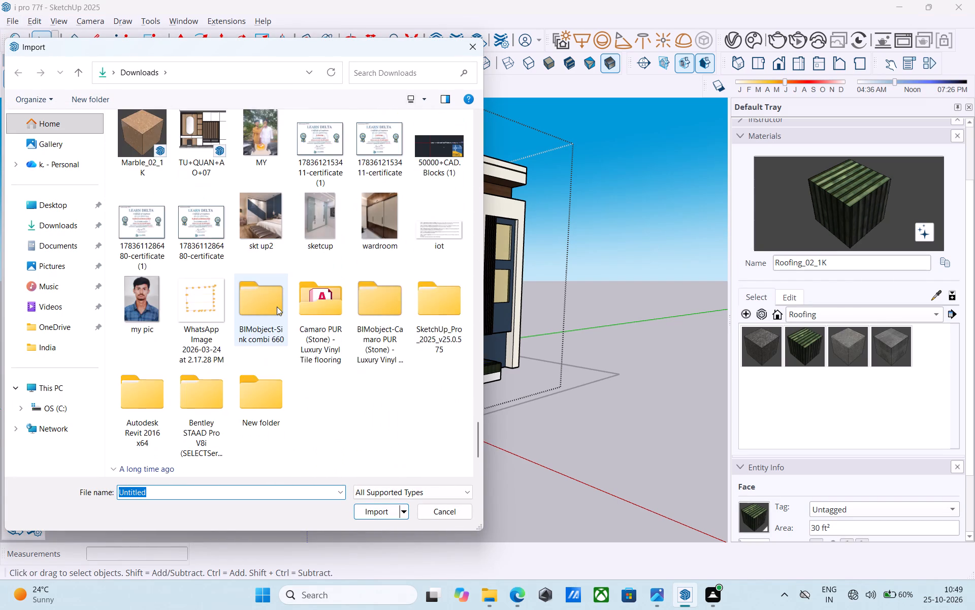
scroll(277, 307, up, 4)
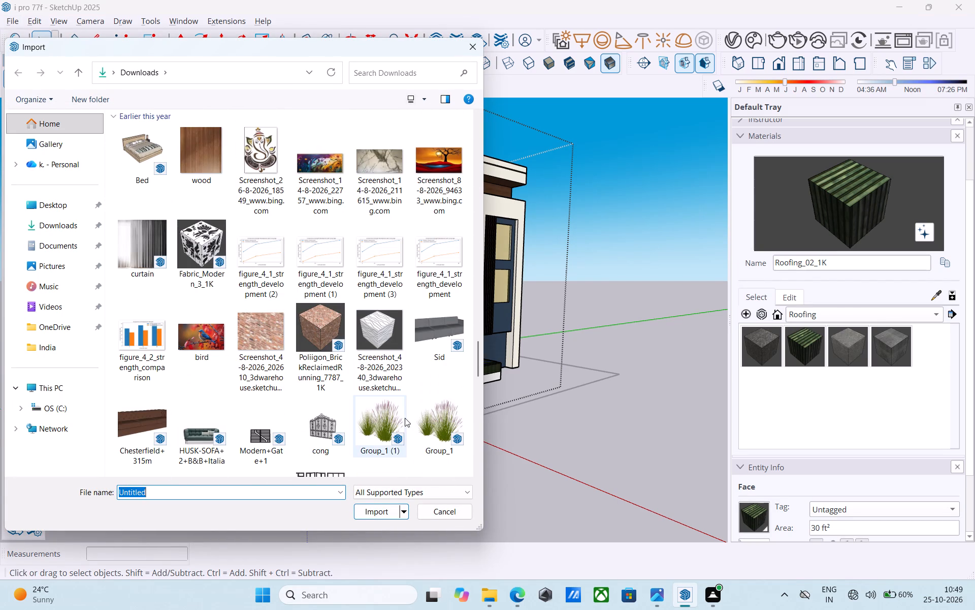
click(405, 418)
click(381, 514)
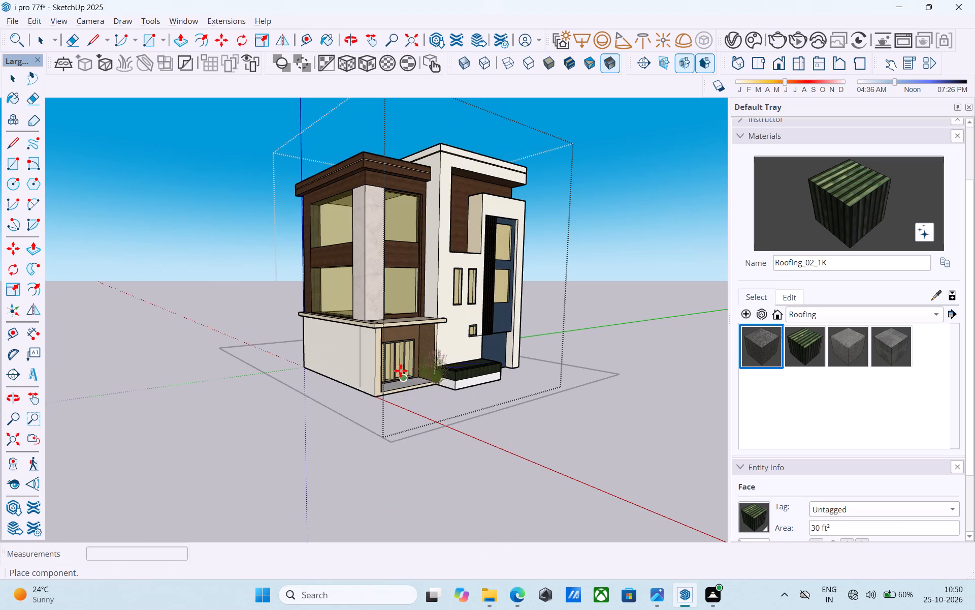
scroll(400, 371, down, 7)
middle_drag(377, 330, 386, 404)
scroll(436, 413, up, 6)
click(400, 398)
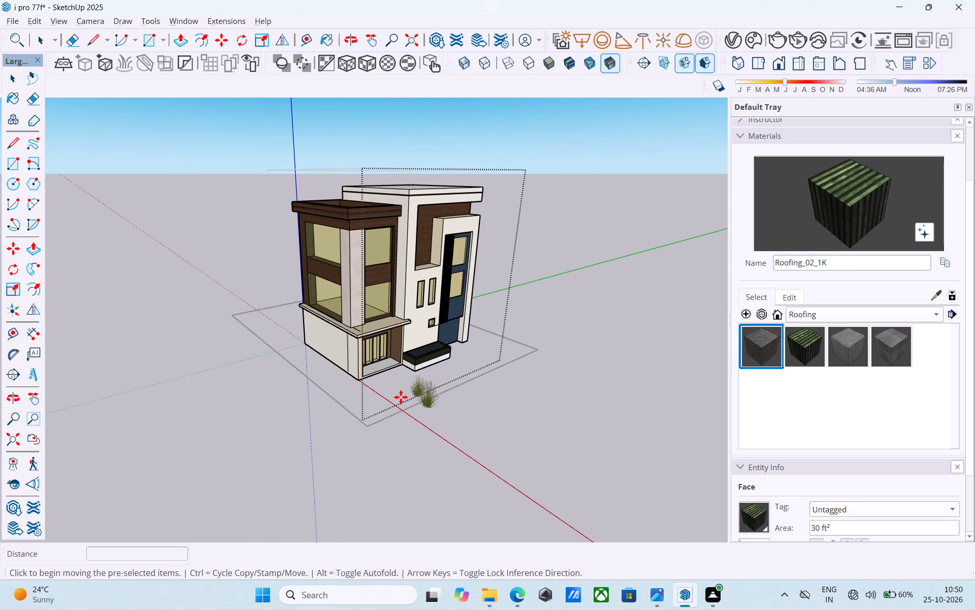
Explode the imported grass component into its separate clumps.
scroll(415, 396, up, 8)
key(space)
right_click(416, 390)
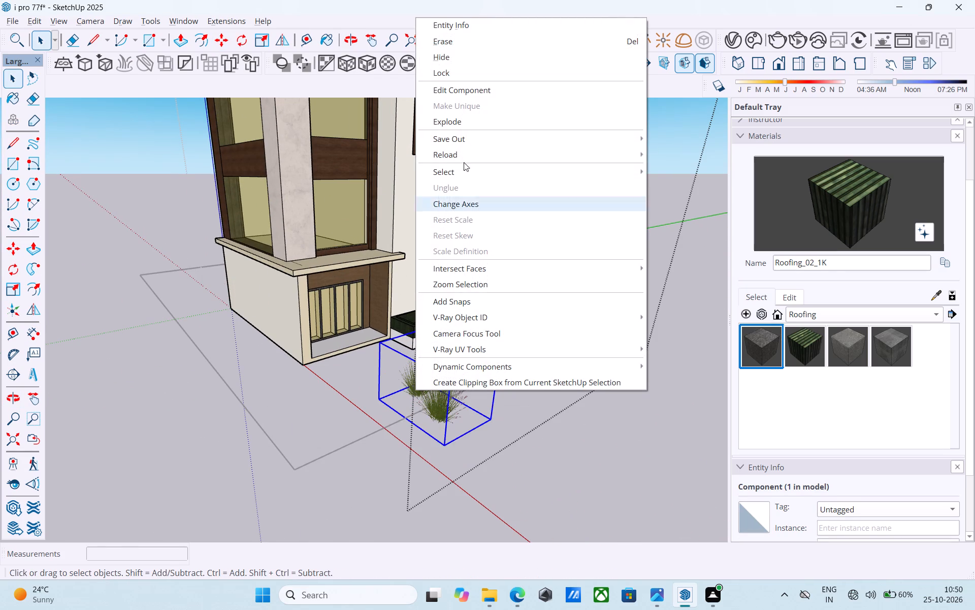
click(465, 124)
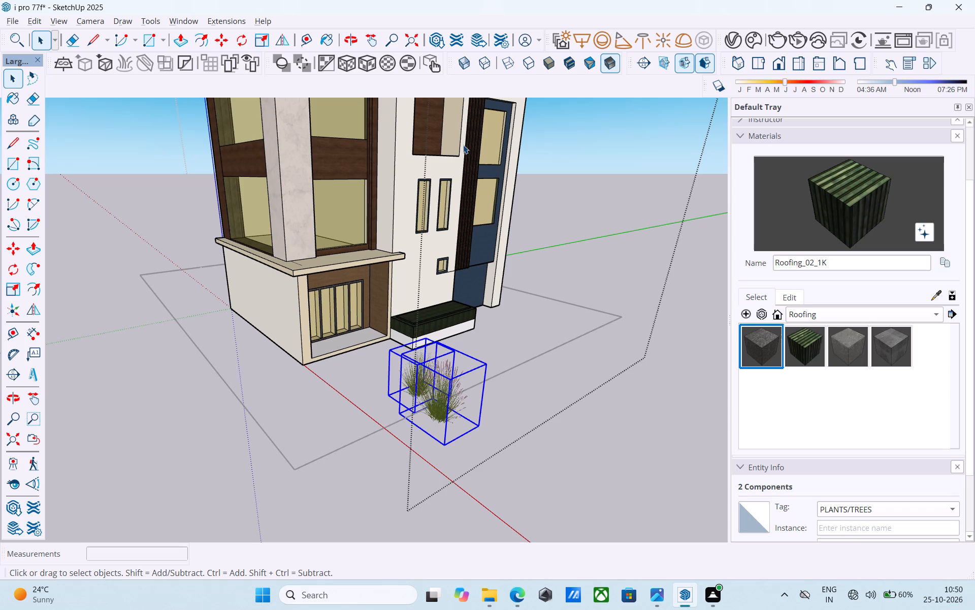
click(552, 188)
Delete the smaller grass clump without pink flower spikes.
scroll(457, 343, up, 4)
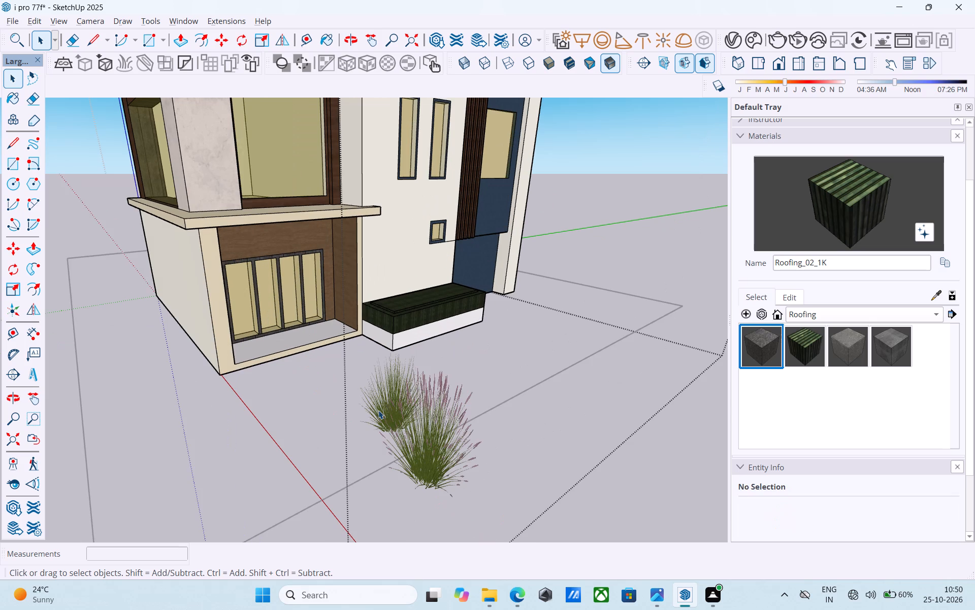
click(378, 410)
key(Delete)
Scale the pink-flowered grass clump narrower along the red axis and to about 0.69 along the green axis.
click(420, 440)
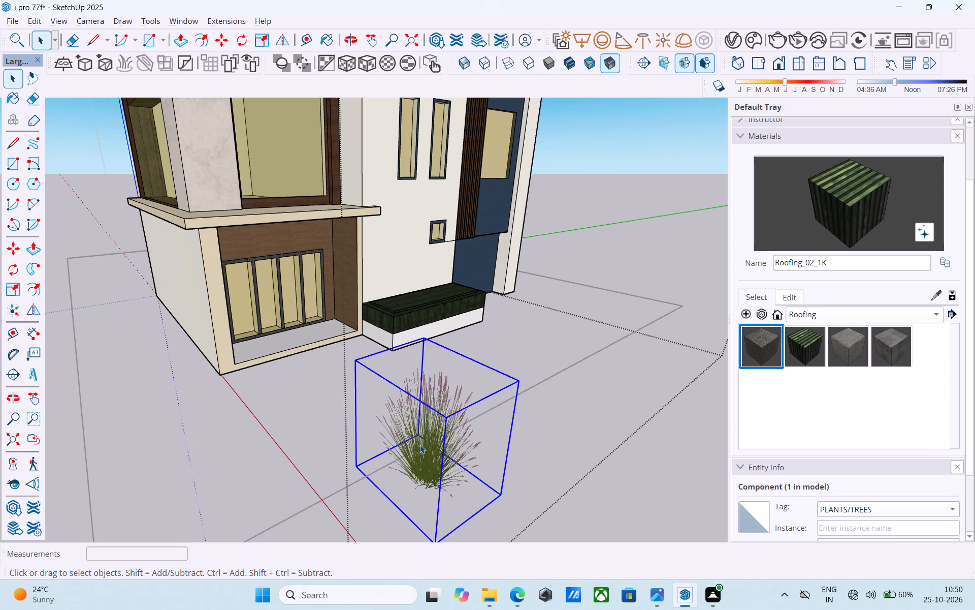
key(s)
scroll(483, 445, up, 3)
click(472, 472)
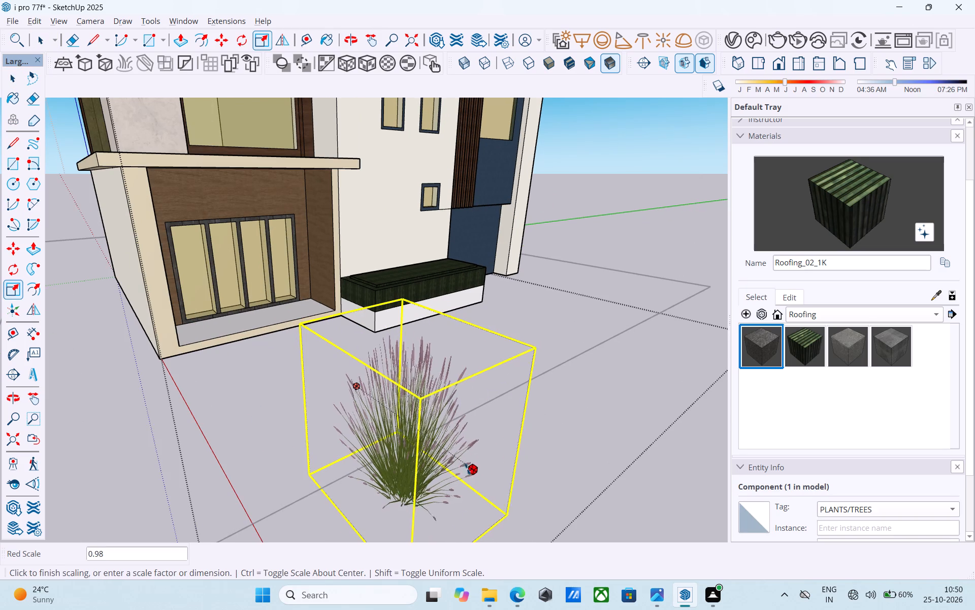
click(414, 437)
click(329, 429)
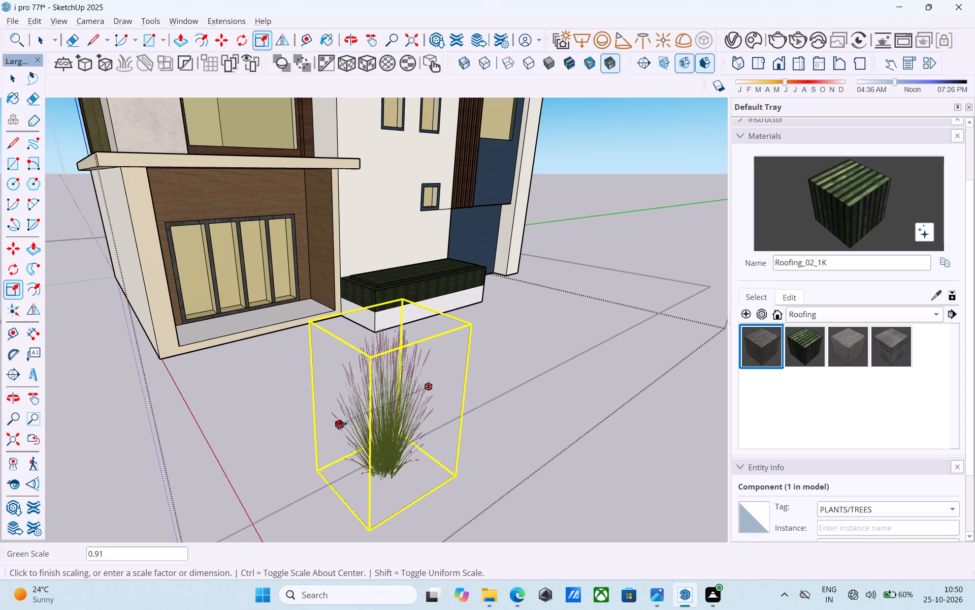
click(364, 415)
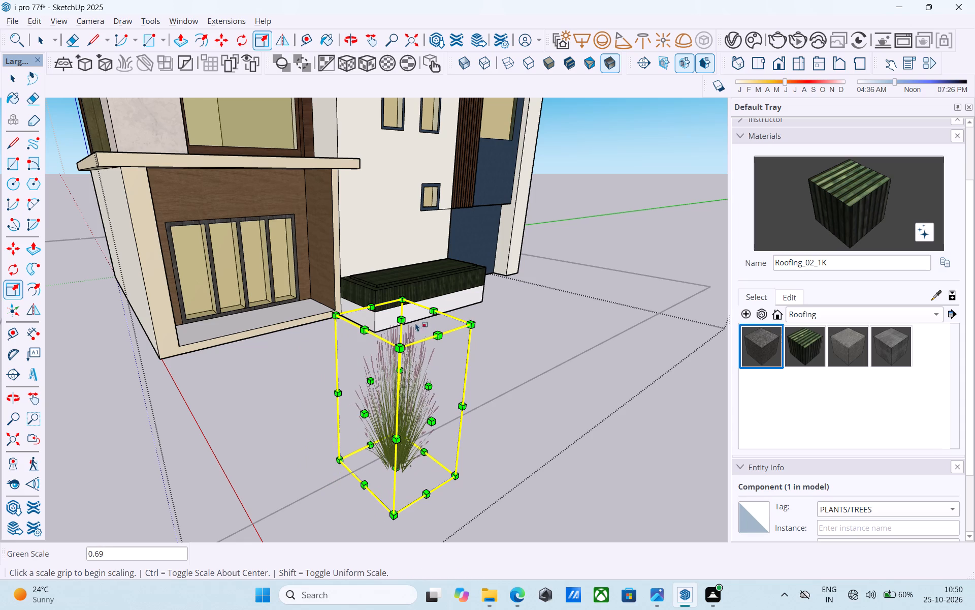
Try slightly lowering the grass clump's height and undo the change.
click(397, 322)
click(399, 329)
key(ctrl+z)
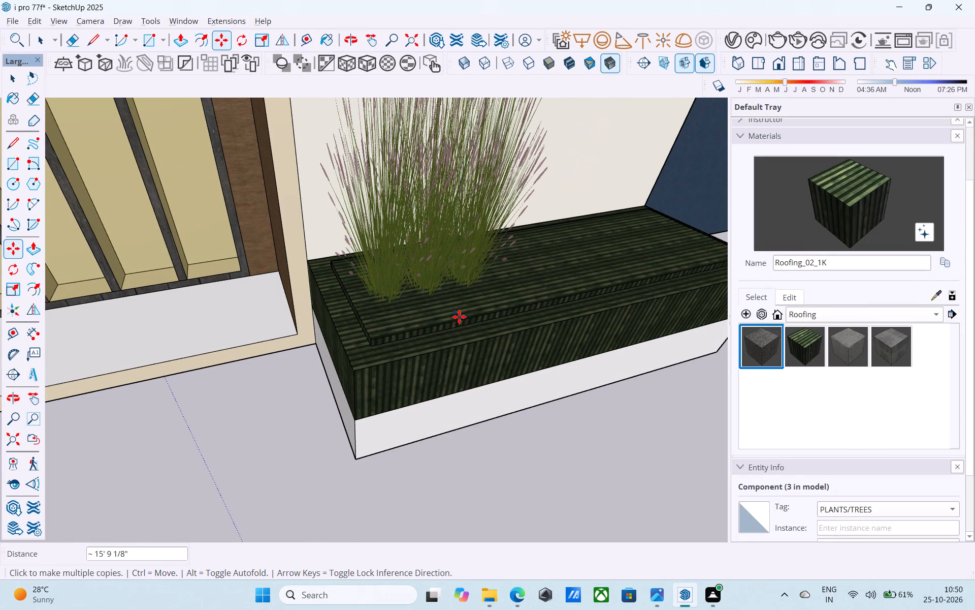
Copy the grass clump repeatedly at close spacing to continue the row along the green planter box to its far end.
click(501, 302)
click(539, 289)
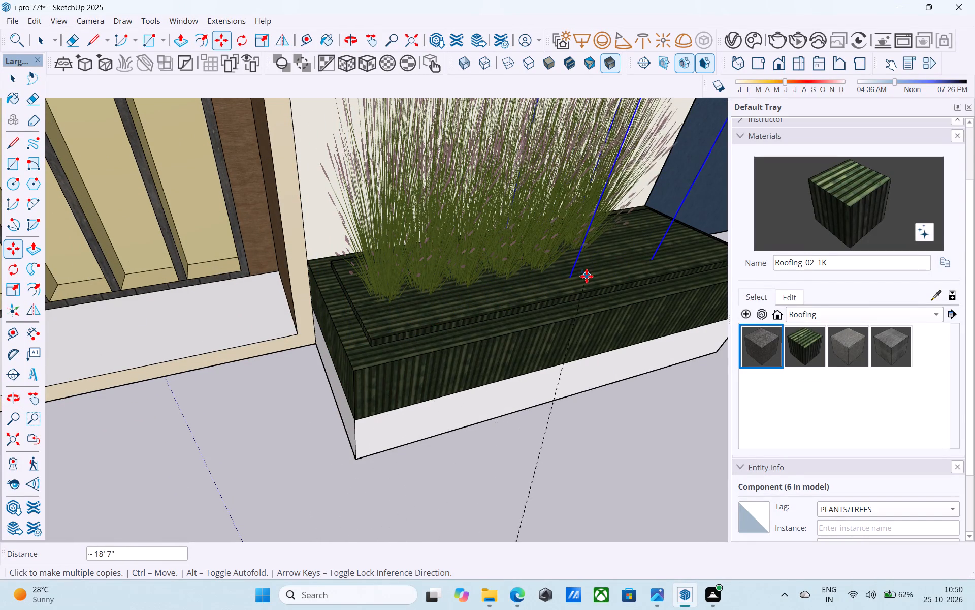
click(587, 276)
scroll(591, 287, up, 5)
middle_drag(589, 287, 546, 289)
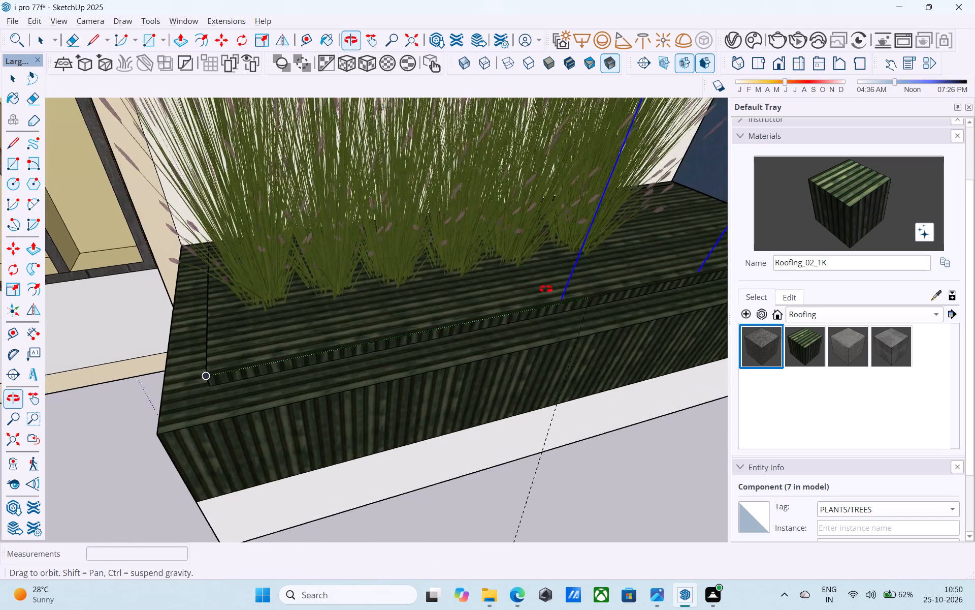
middle_drag(546, 289, 495, 283)
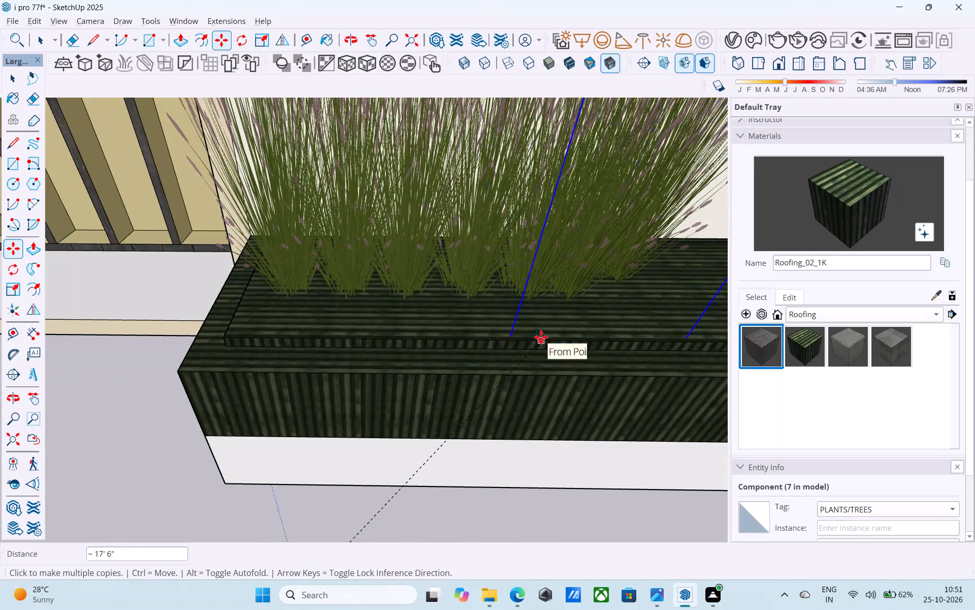
click(569, 340)
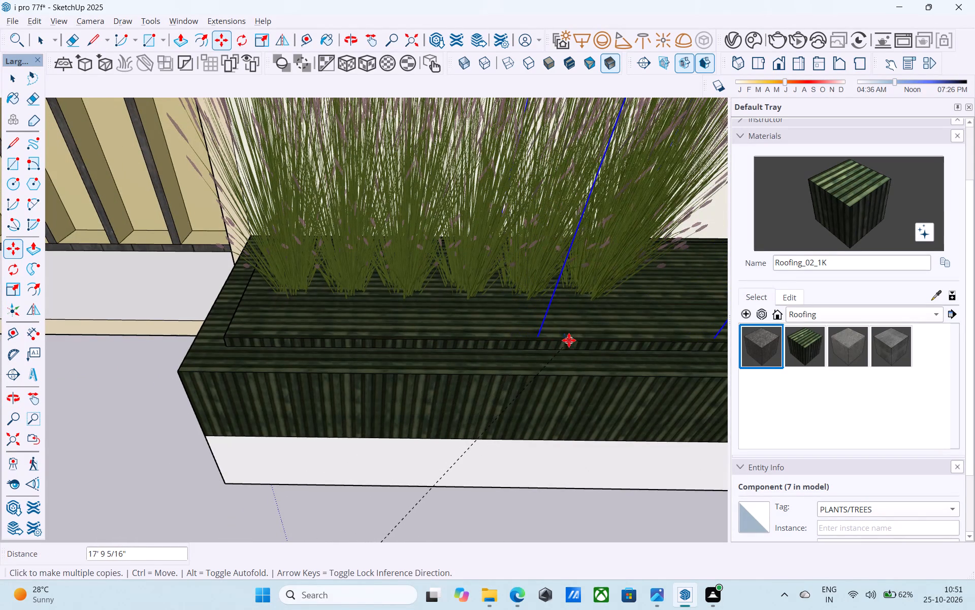
click(633, 347)
scroll(411, 323, down, 4)
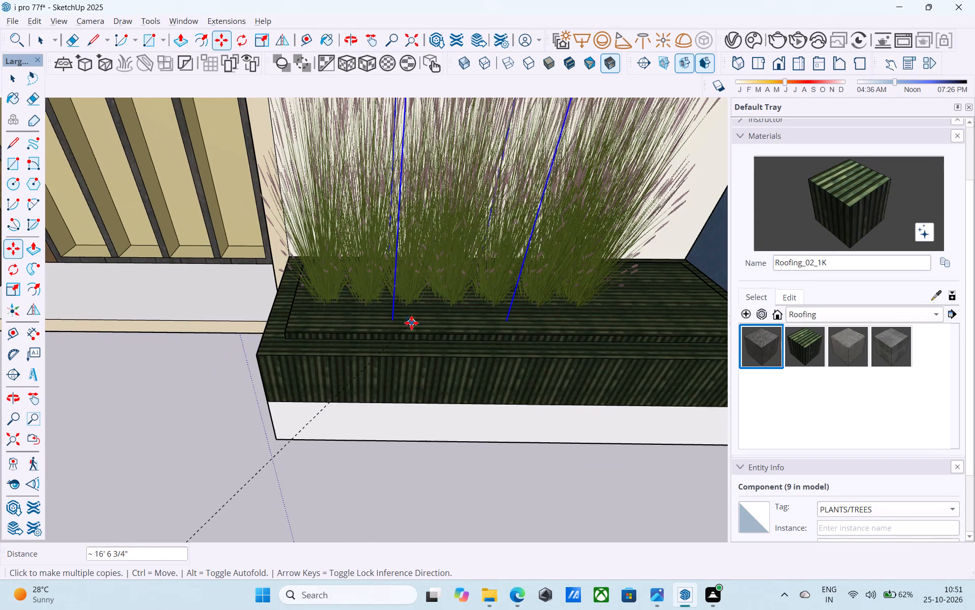
click(602, 335)
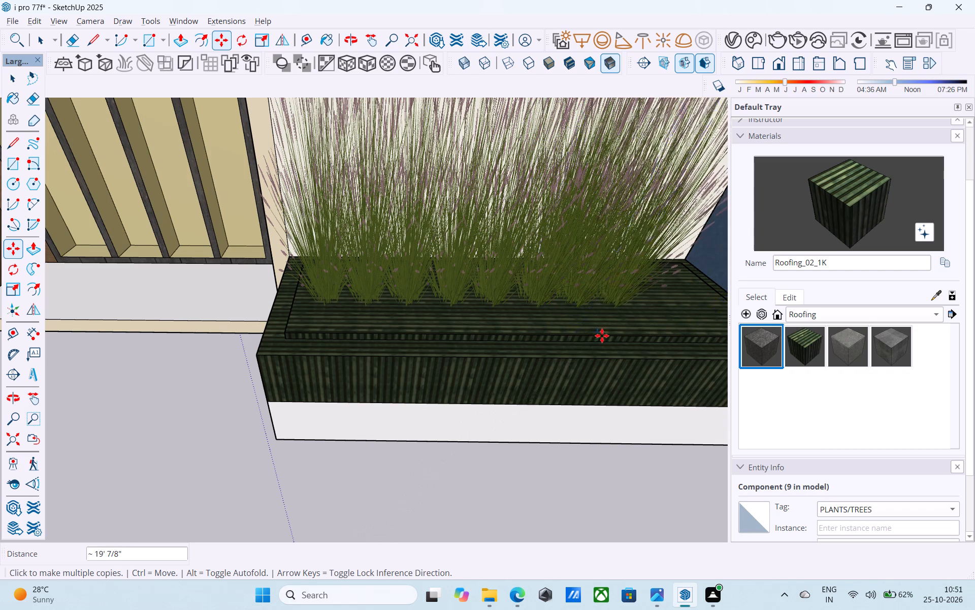
scroll(408, 327, down, 4)
scroll(569, 339, up, 5)
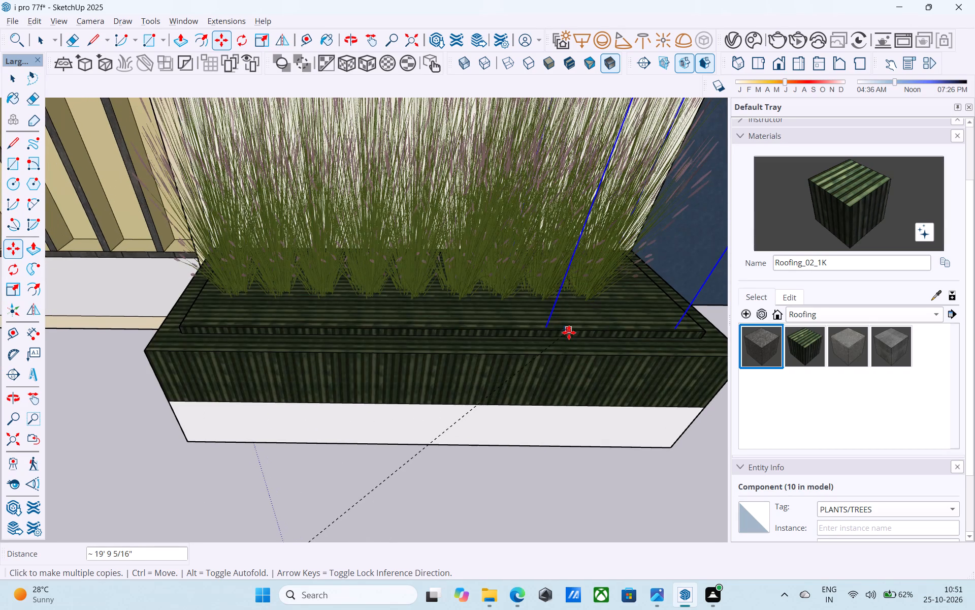
click(569, 332)
click(616, 329)
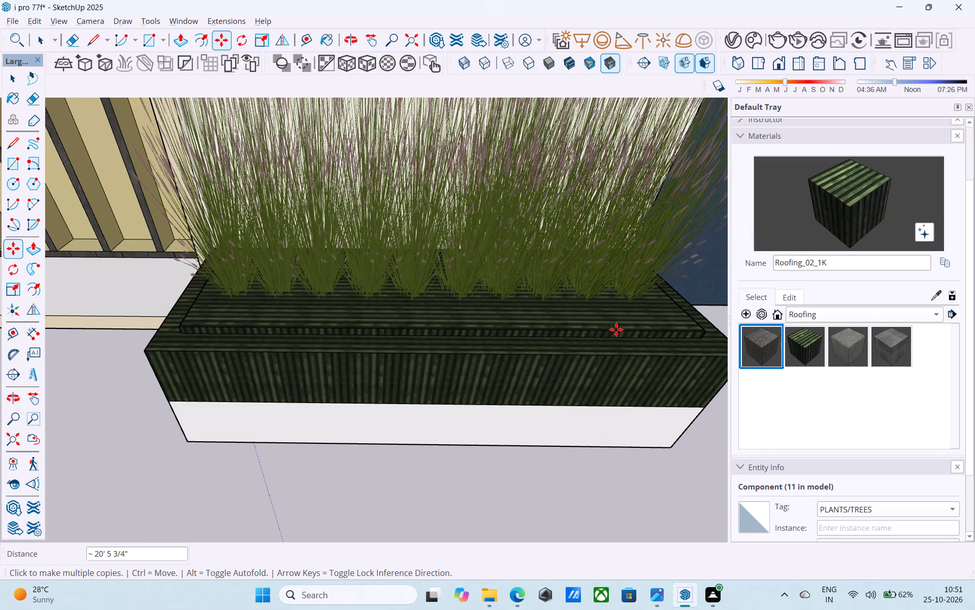
scroll(610, 327, down, 7)
key(space)
scroll(563, 313, down, 12)
click(462, 359)
Copy the grass clump at the near end of the planter onto the ledge above the ground-floor window, close to the outer corner.
scroll(461, 360, down, 2)
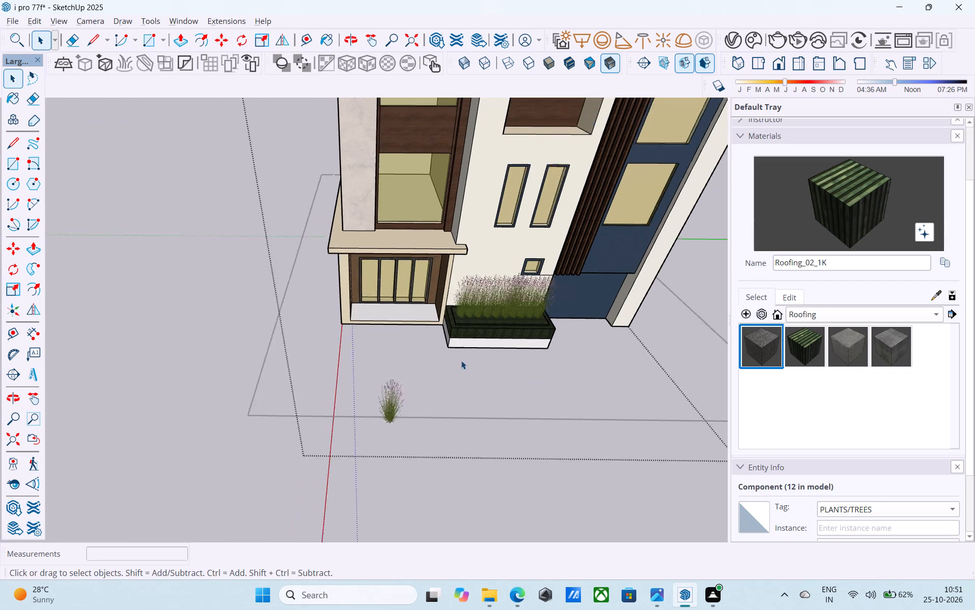
scroll(461, 360, down, 2)
middle_drag(463, 362, 506, 268)
middle_drag(438, 348, 441, 359)
scroll(449, 349, up, 5)
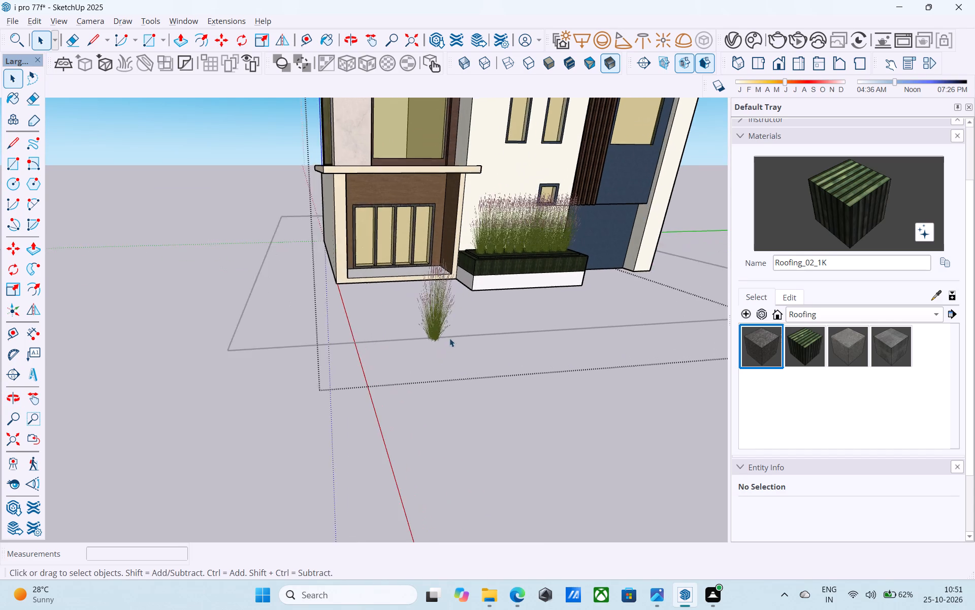
scroll(449, 338, up, 5)
click(483, 224)
key(m)
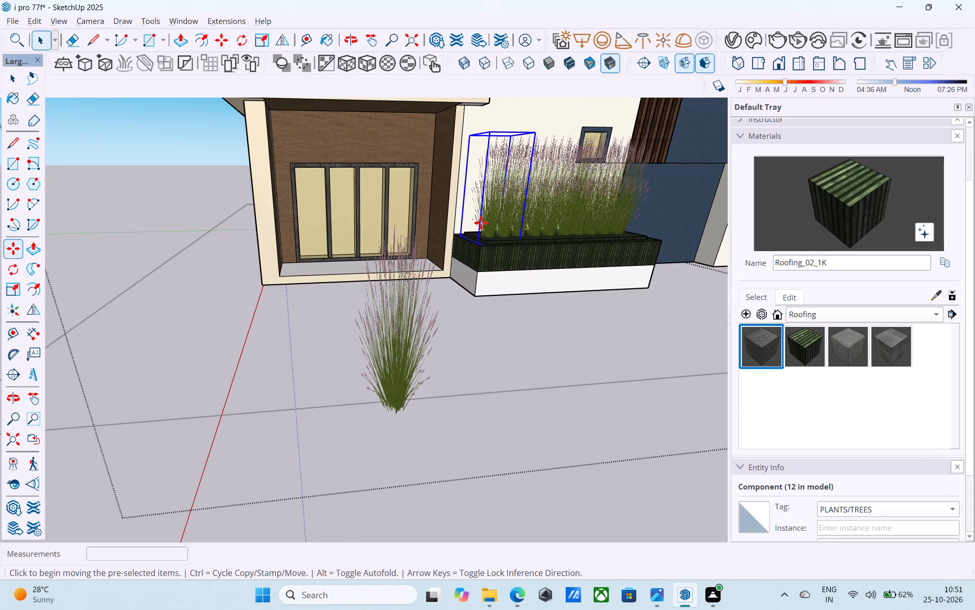
click(477, 245)
scroll(418, 178, down, 6)
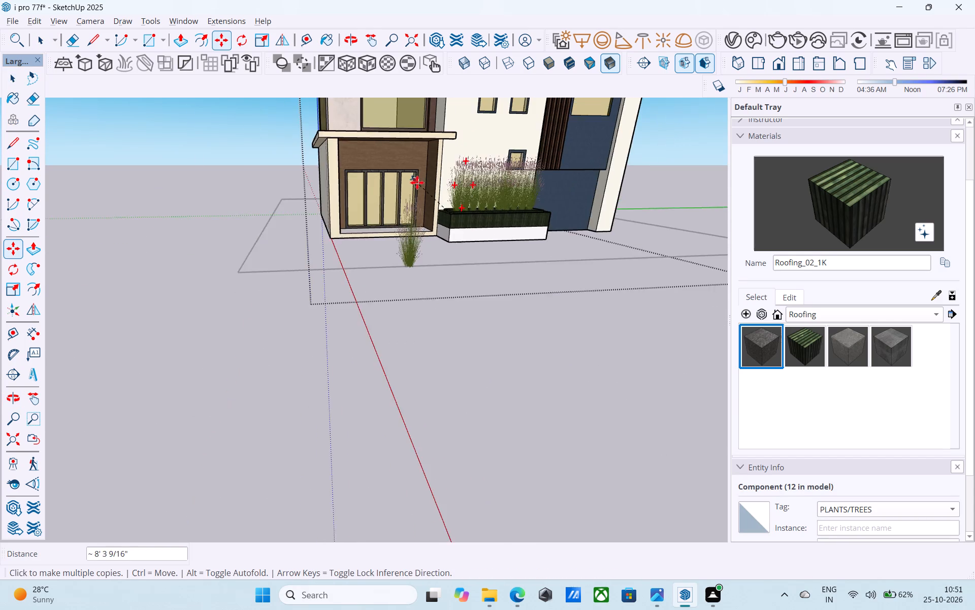
scroll(417, 182, down, 2)
shift+middle_drag(418, 193, 481, 363)
scroll(397, 232, up, 2)
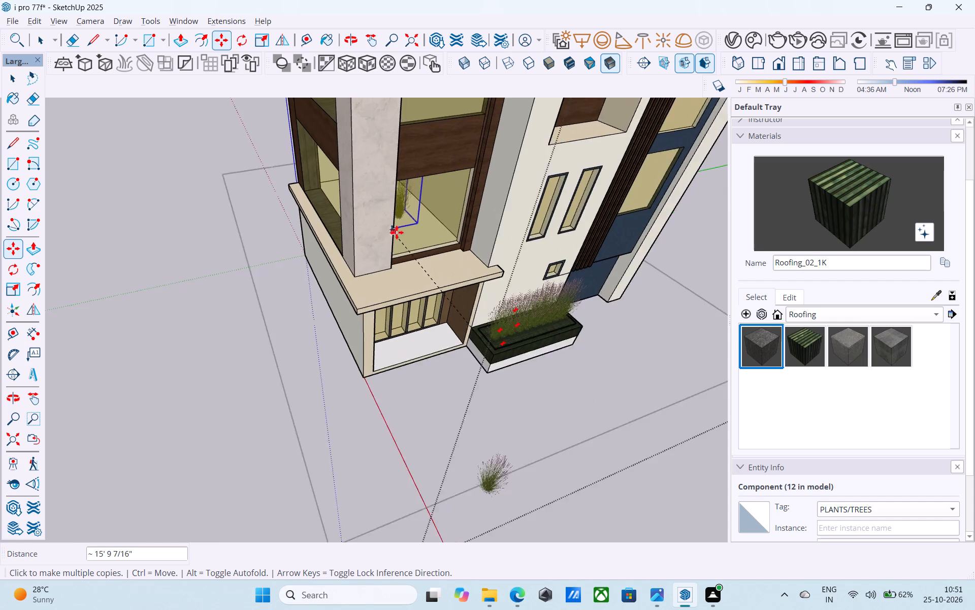
scroll(397, 232, up, 11)
scroll(340, 346, up, 4)
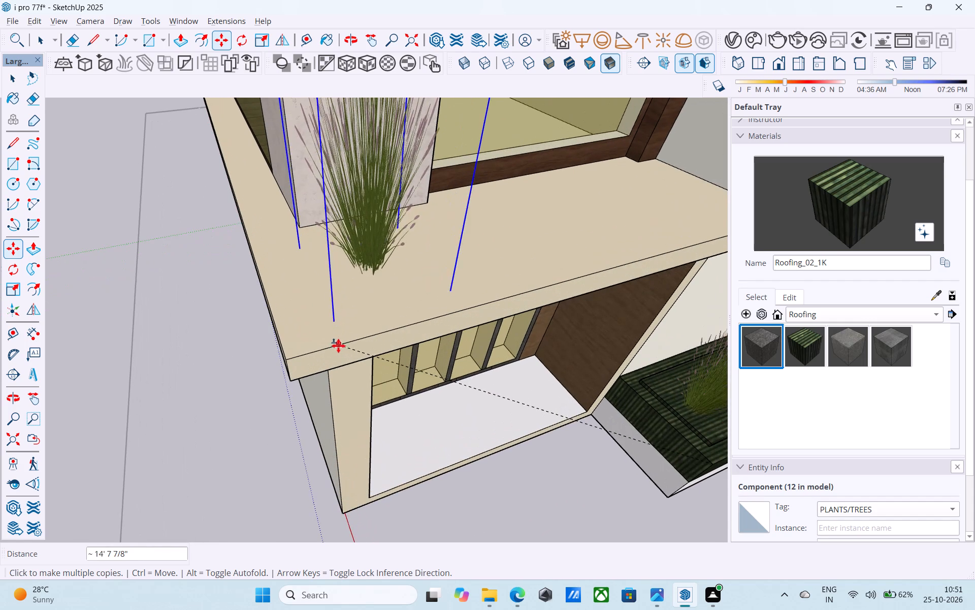
click(338, 345)
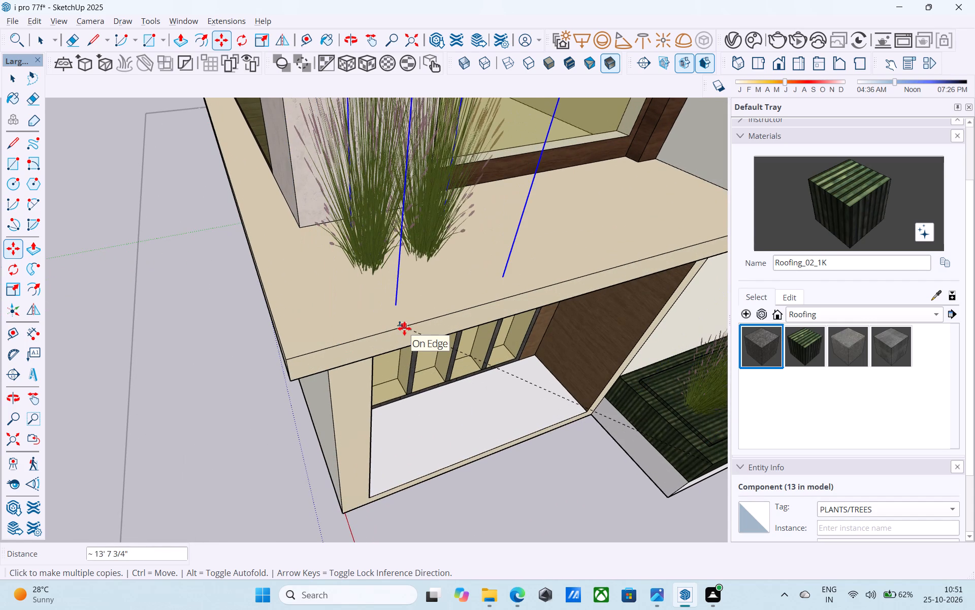
Place six more grass clump copies in an evenly spaced row along the front ledge.
click(404, 328)
click(464, 310)
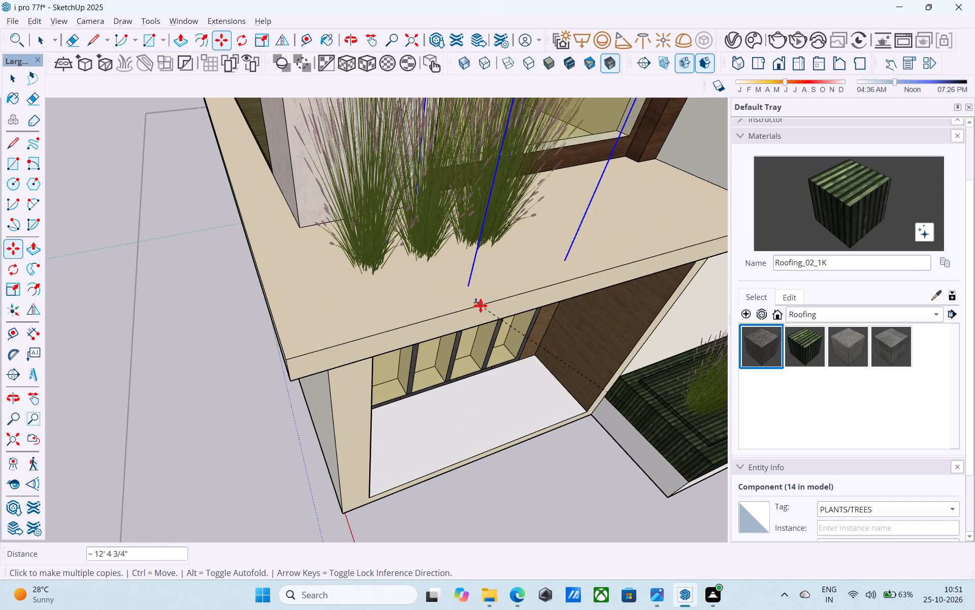
click(515, 292)
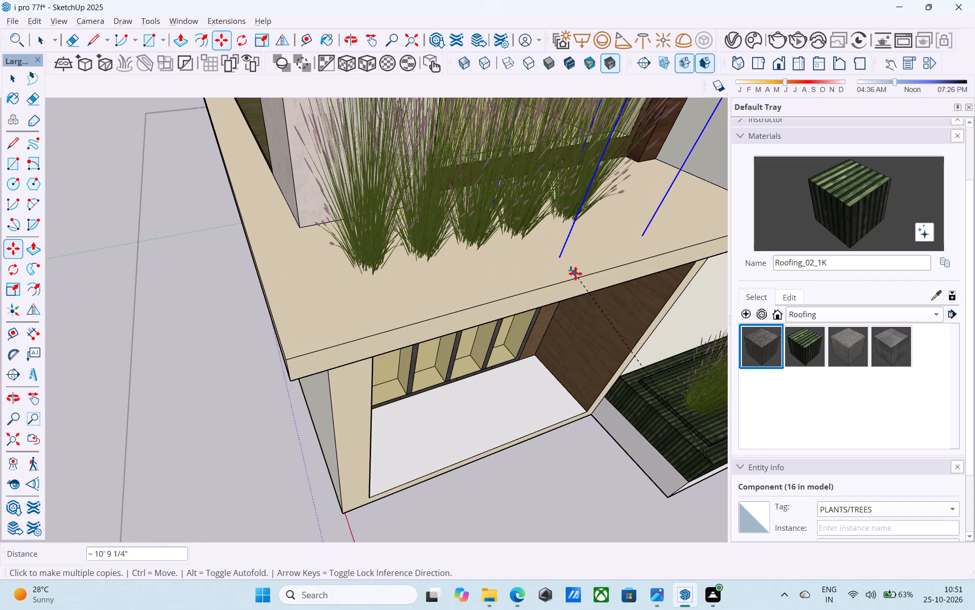
click(577, 278)
click(628, 264)
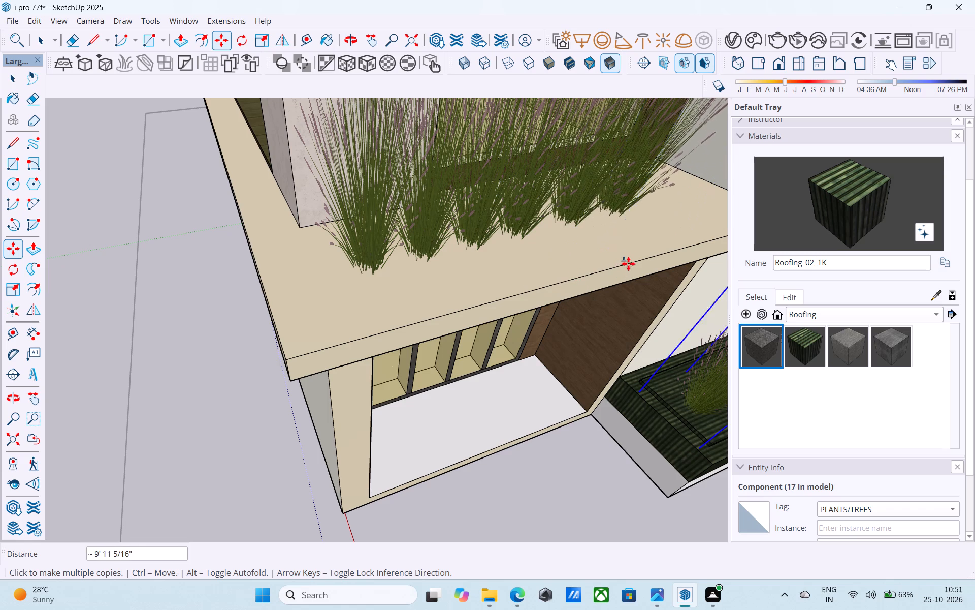
click(677, 248)
Place six grass clump copies in a row on the side ledge, starting near its rear corner in front of the large window.
scroll(659, 255, down, 10)
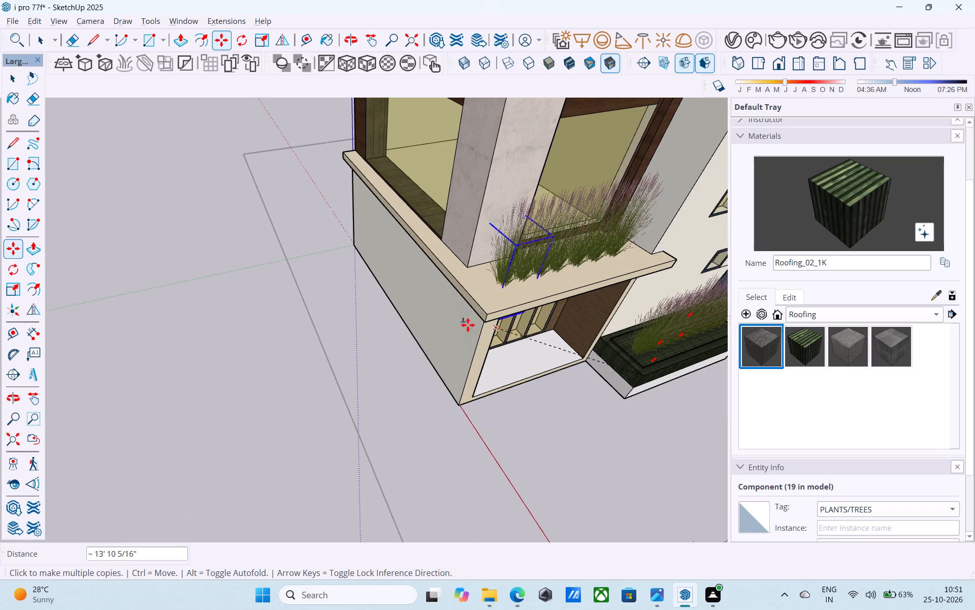
middle_drag(427, 310, 614, 317)
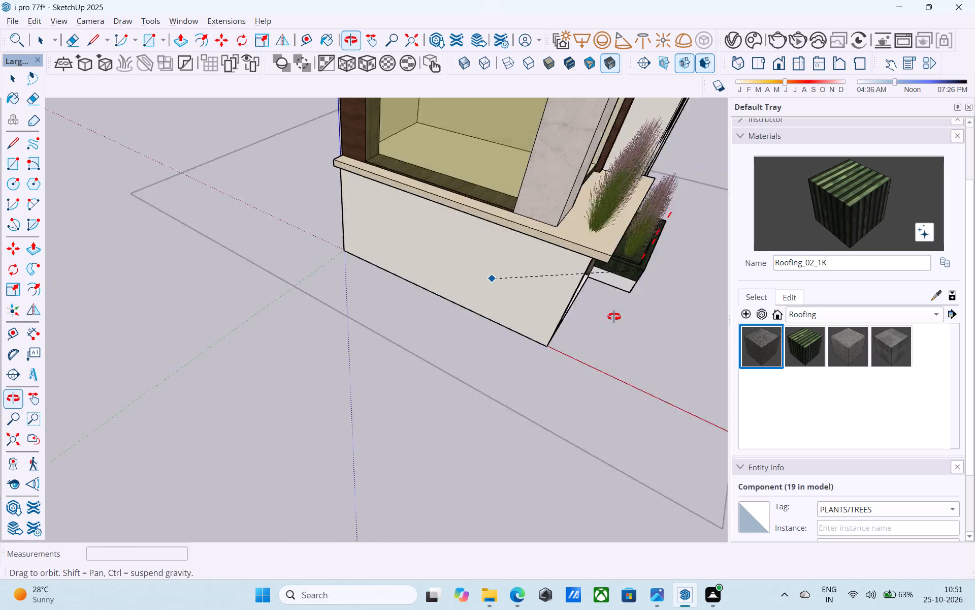
middle_drag(614, 317, 753, 314)
scroll(378, 198, up, 11)
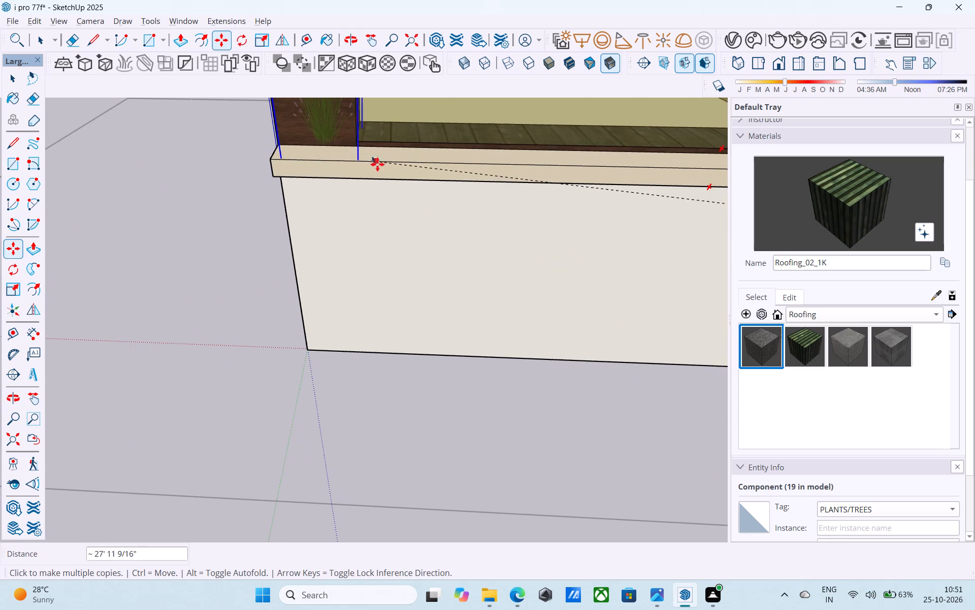
click(436, 164)
click(467, 163)
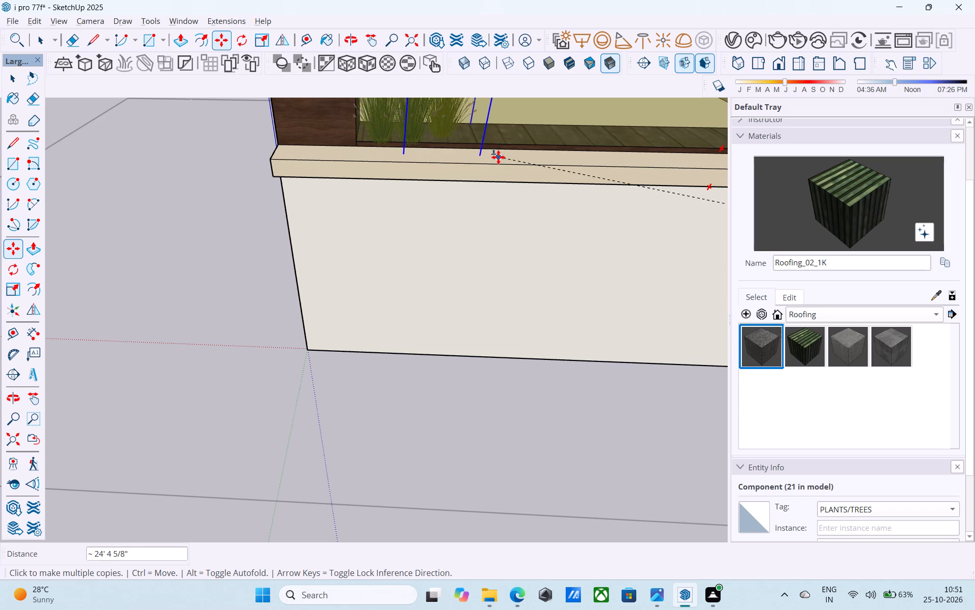
click(499, 157)
click(532, 160)
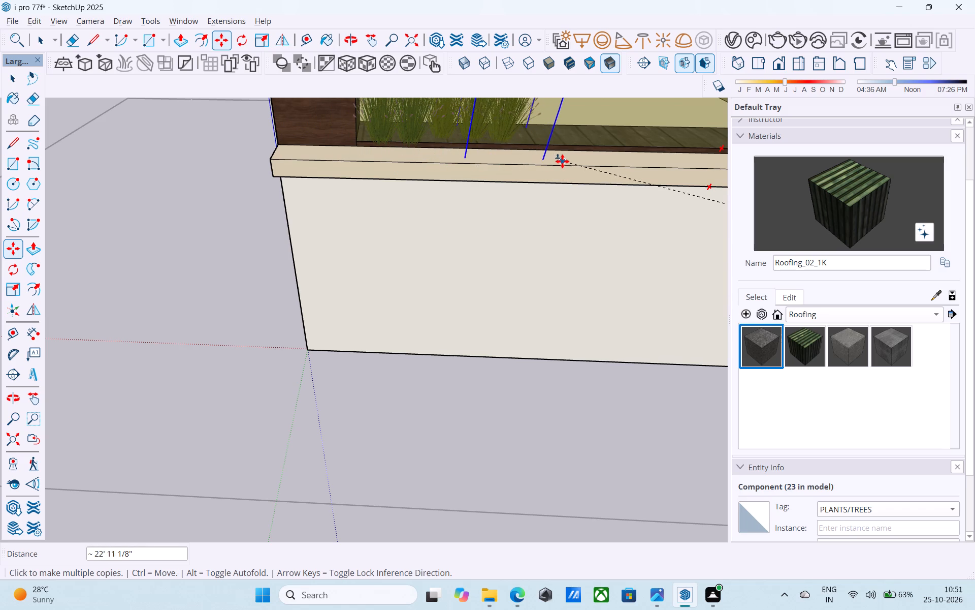
click(562, 161)
click(600, 162)
Place six grass clump copies in a closely spaced row along the floor of the upper wood-clad recess on the front facade.
scroll(436, 206, down, 12)
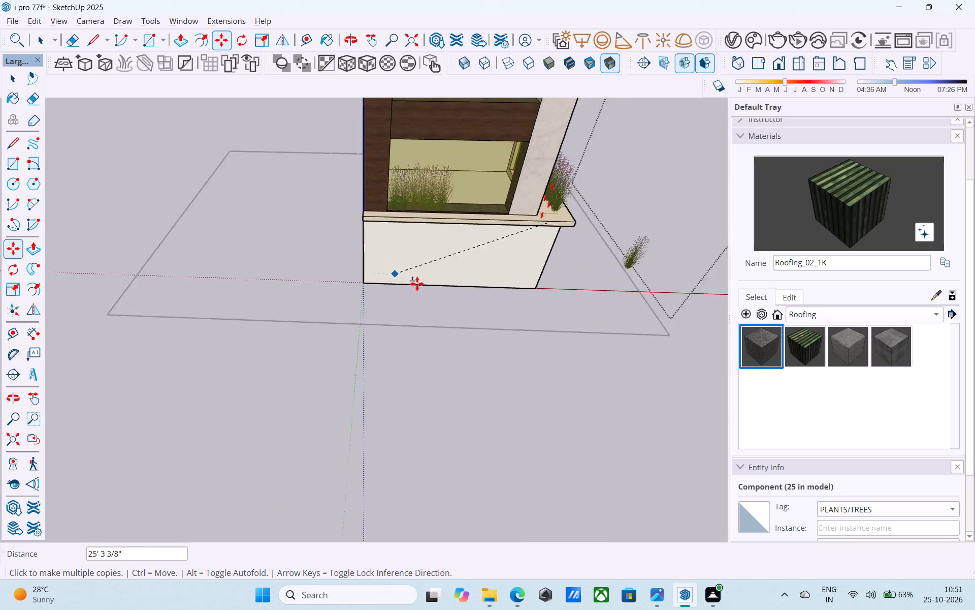
scroll(417, 284, down, 1)
middle_drag(418, 284, 192, 229)
scroll(184, 228, down, 5)
middle_drag(230, 258, 117, 169)
scroll(156, 236, down, 8)
middle_drag(239, 321, 270, 329)
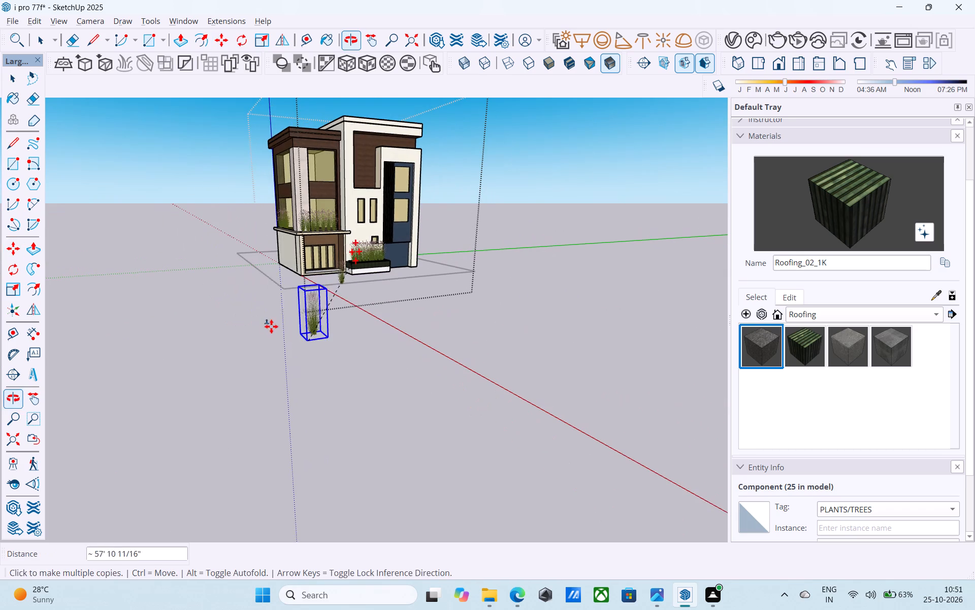
middle_drag(336, 201, 299, 237)
scroll(343, 174, up, 13)
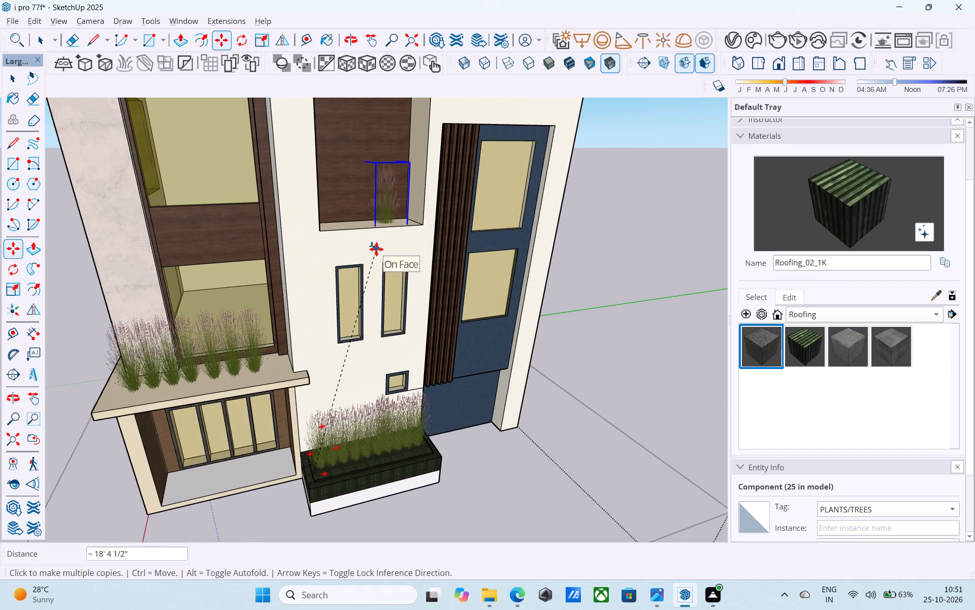
middle_drag(372, 245, 344, 272)
scroll(319, 265, up, 6)
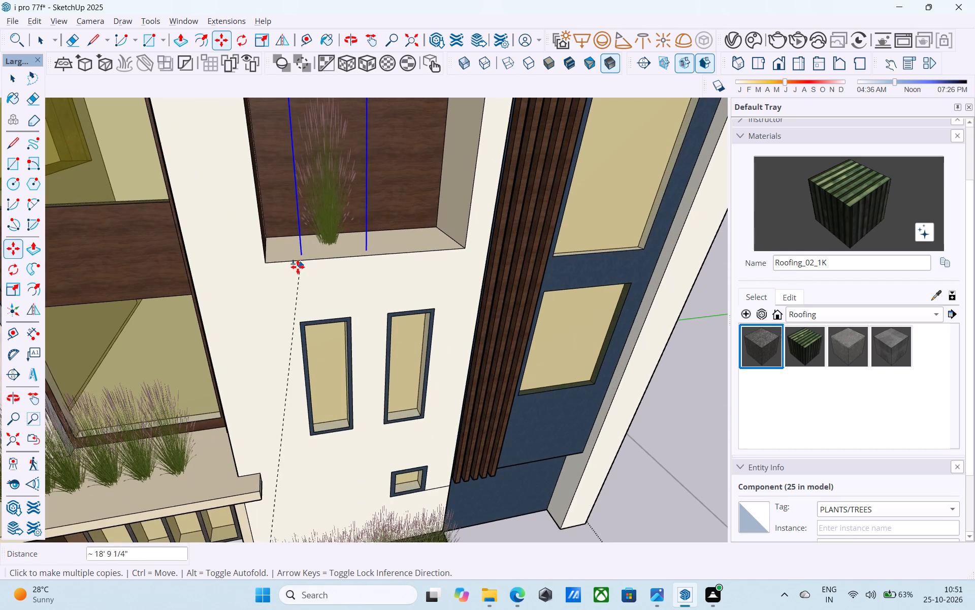
scroll(279, 265, up, 4)
click(258, 260)
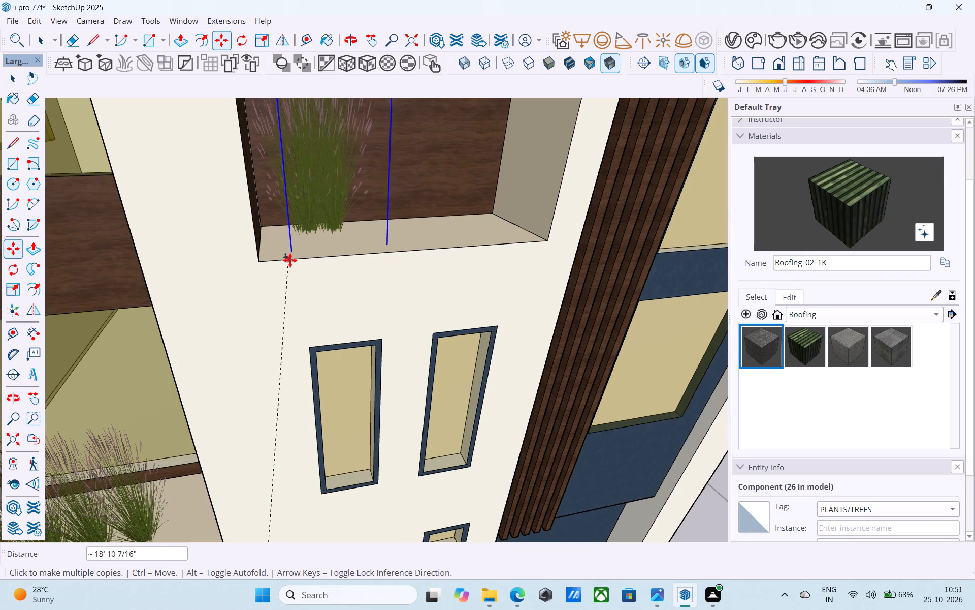
click(295, 260)
click(331, 262)
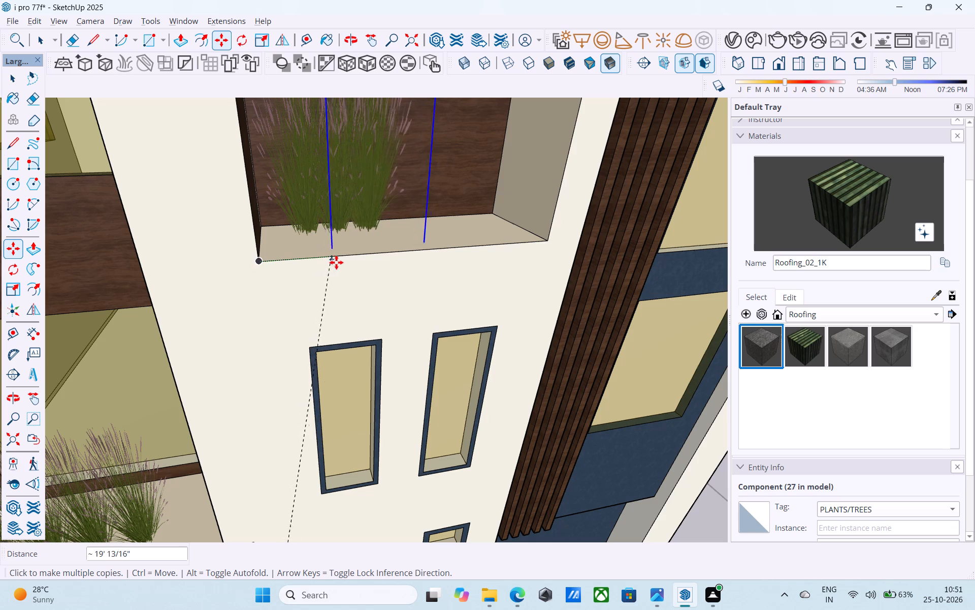
click(367, 263)
click(401, 265)
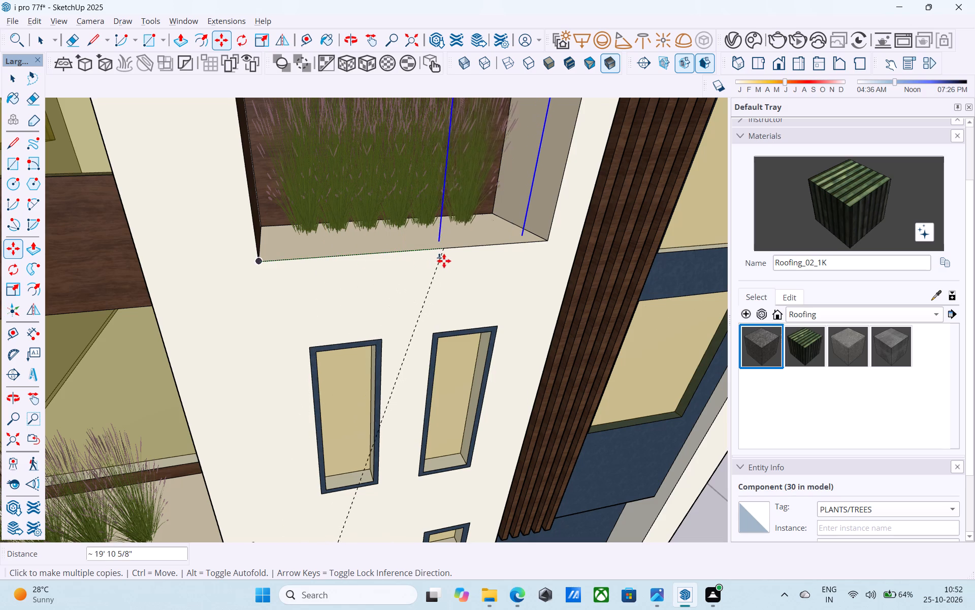
click(438, 258)
scroll(437, 260, down, 4)
middle_drag(435, 263, 414, 270)
key(space)
scroll(332, 243, down, 8)
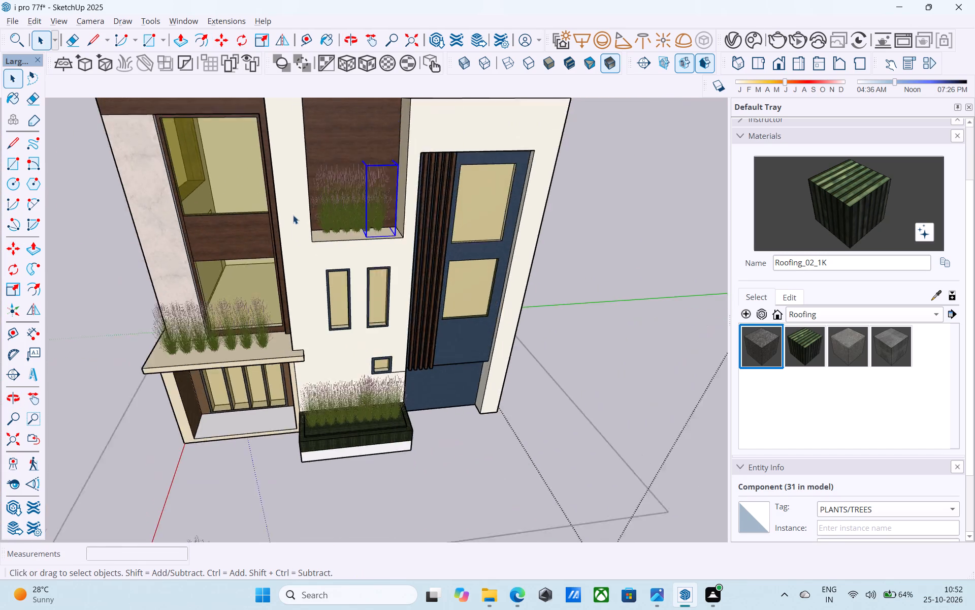
Delete the loose grass clump left standing on the ground in front of the house.
scroll(293, 215, down, 7)
click(514, 250)
click(554, 266)
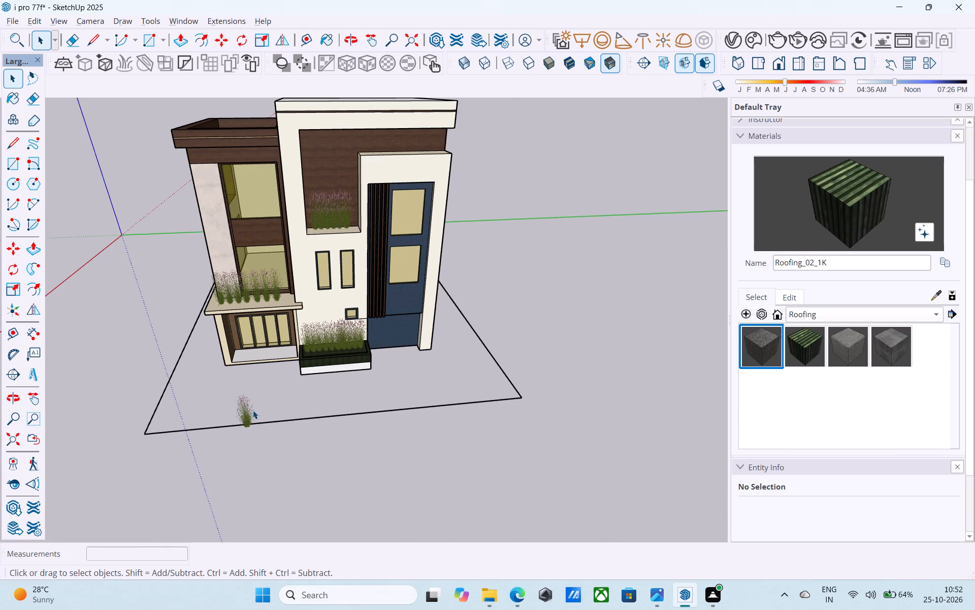
drag(247, 411, 242, 413)
double_click(298, 250)
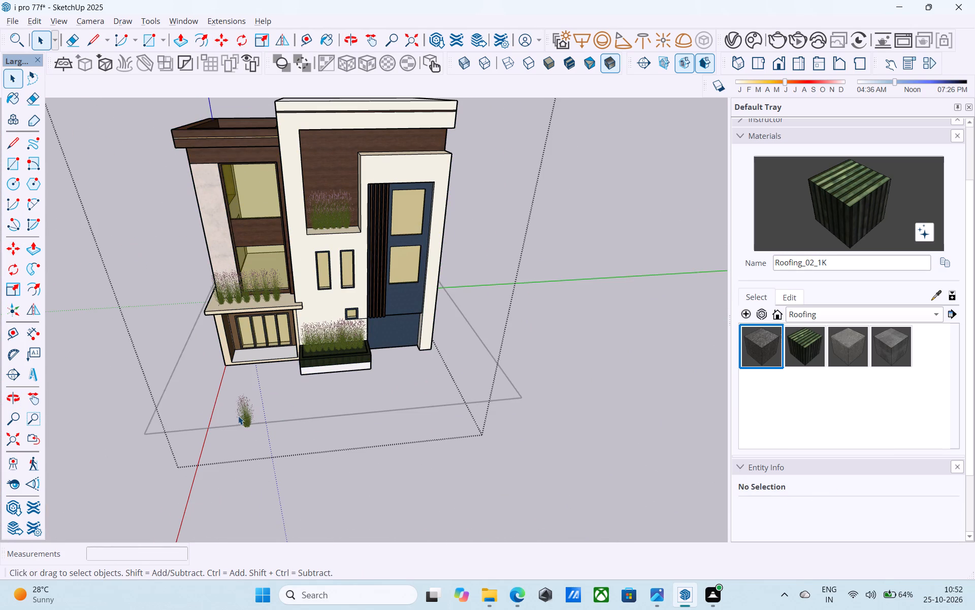
click(238, 416)
key(Delete)
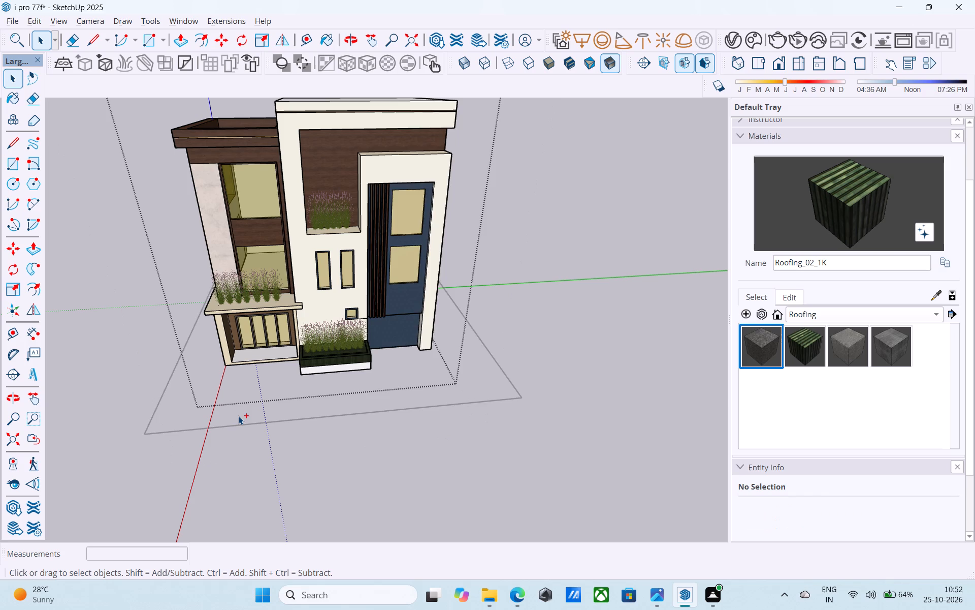
Save the model and purge its unused items.
key(ctrl+s)
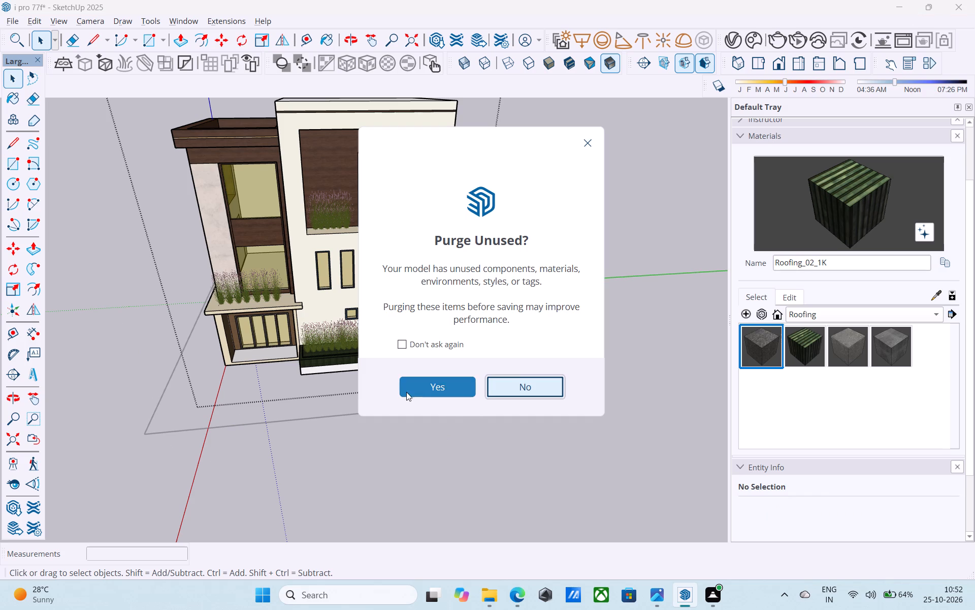
click(406, 391)
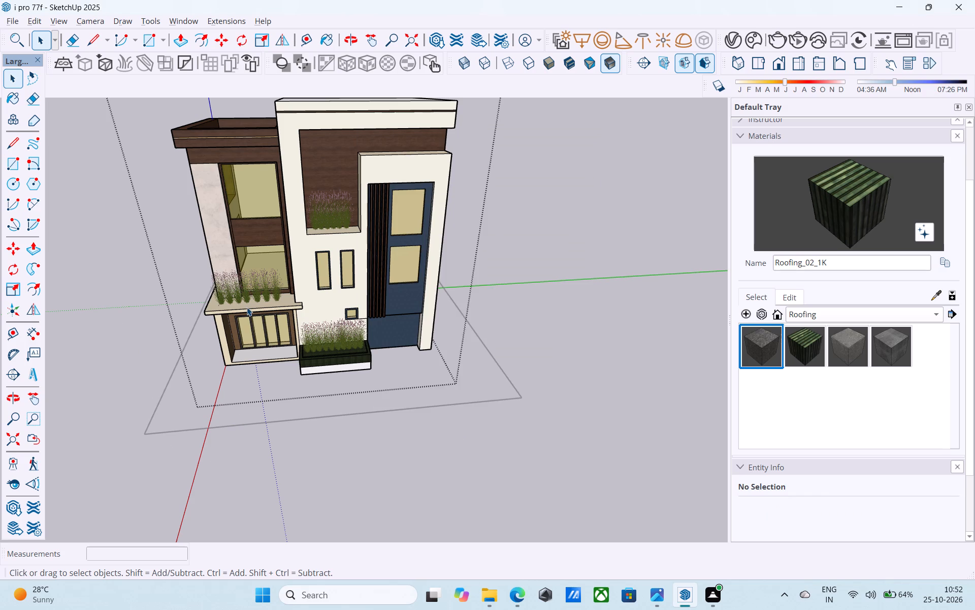
Examine the planted house exterior from the front and side, including the upper recess and roof edges.
scroll(247, 307, up, 2)
scroll(247, 307, down, 3)
middle_drag(248, 312, 327, 175)
click(513, 277)
scroll(355, 285, down, 4)
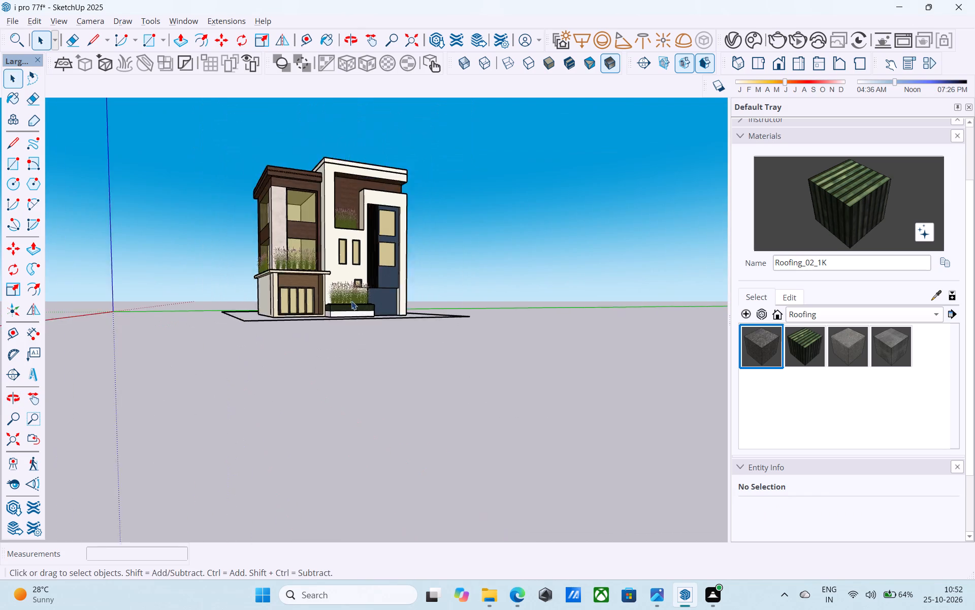
middle_drag(351, 302, 380, 446)
scroll(314, 192, up, 5)
middle_drag(354, 236, 326, 153)
scroll(325, 149, up, 4)
scroll(342, 212, up, 1)
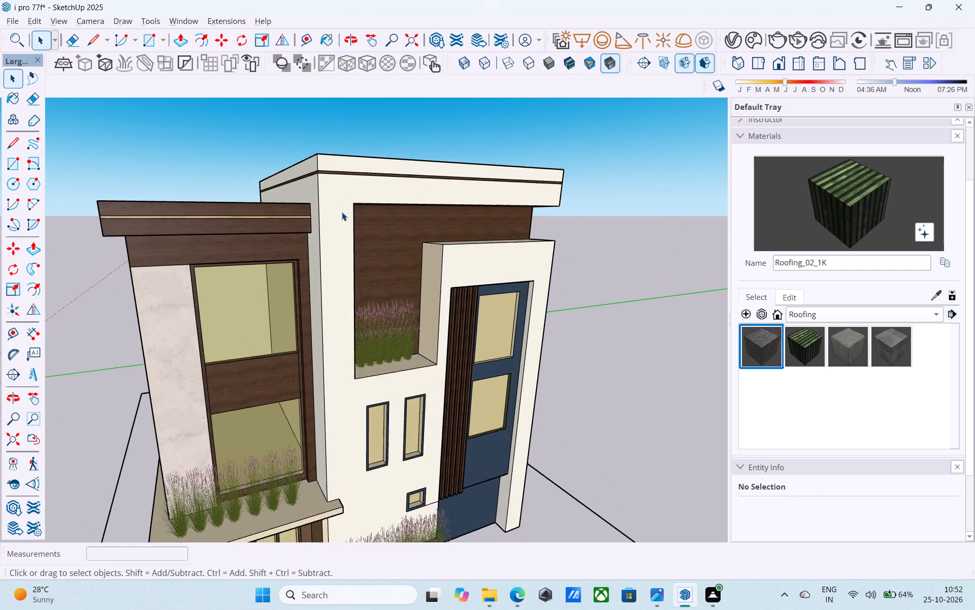
scroll(342, 212, up, 3)
middle_drag(340, 211, 317, 196)
scroll(317, 196, down, 3)
middle_drag(314, 197, 319, 179)
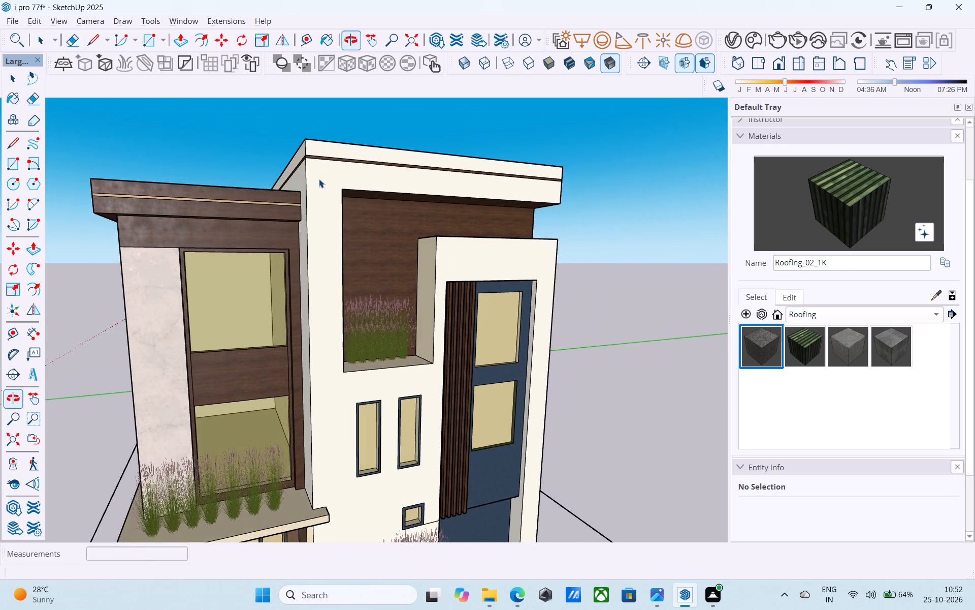
scroll(318, 179, up, 2)
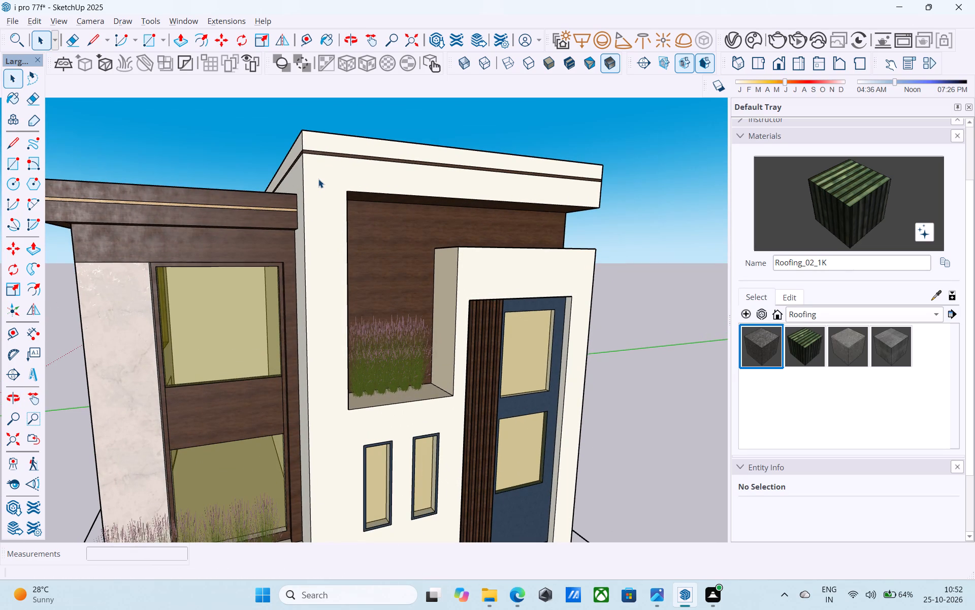
scroll(318, 180, down, 10)
middle_drag(344, 253, 491, 230)
scroll(481, 227, down, 4)
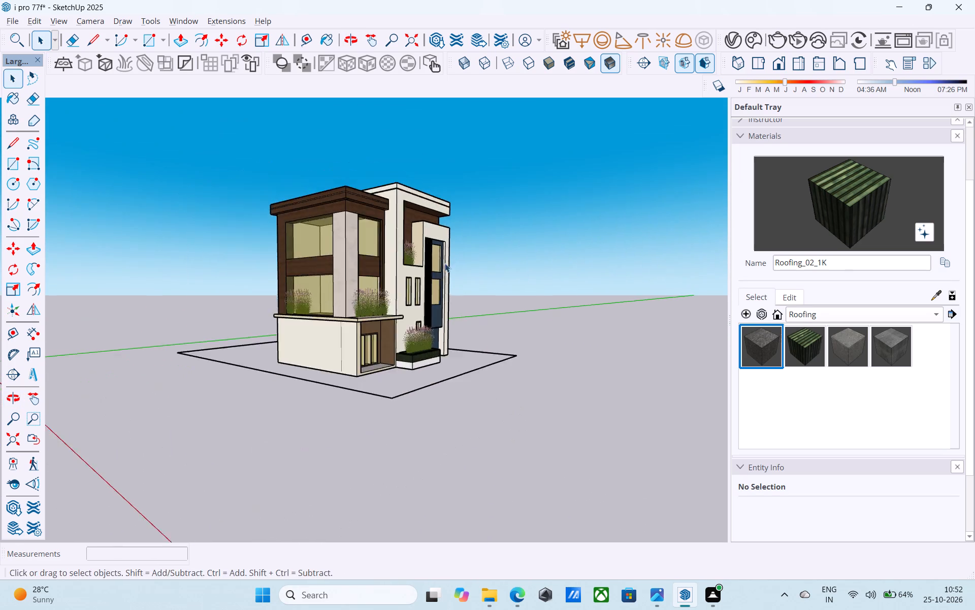
middle_drag(367, 295, 661, 296)
middle_drag(180, 314, 117, 274)
middle_drag(498, 271, 133, 270)
middle_drag(379, 260, 194, 260)
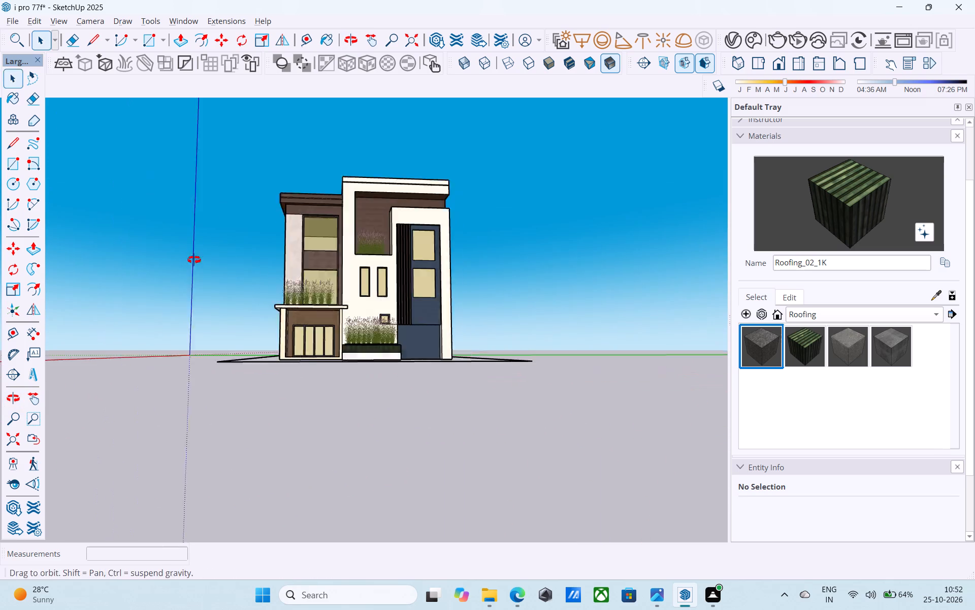
middle_drag(194, 260, 144, 261)
scroll(434, 234, up, 5)
scroll(417, 222, down, 5)
middle_drag(302, 270, 510, 283)
scroll(497, 230, down, 4)
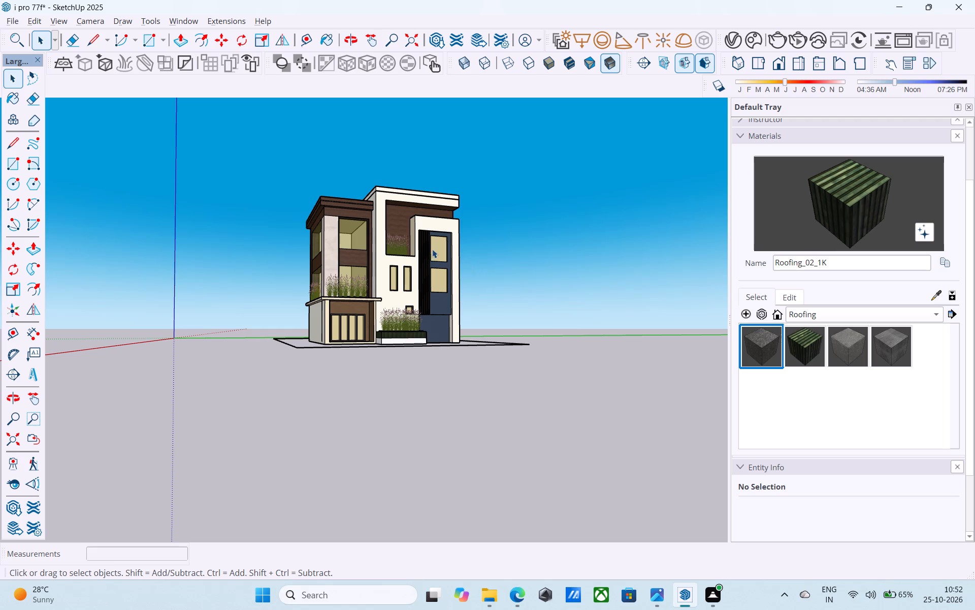
Examine the roof bands, facade openings, ledge planting and planter box up close and from several angles.
middle_drag(428, 247, 465, 176)
scroll(311, 326, up, 5)
scroll(345, 281, down, 5)
middle_drag(345, 282, 299, 433)
scroll(446, 243, up, 7)
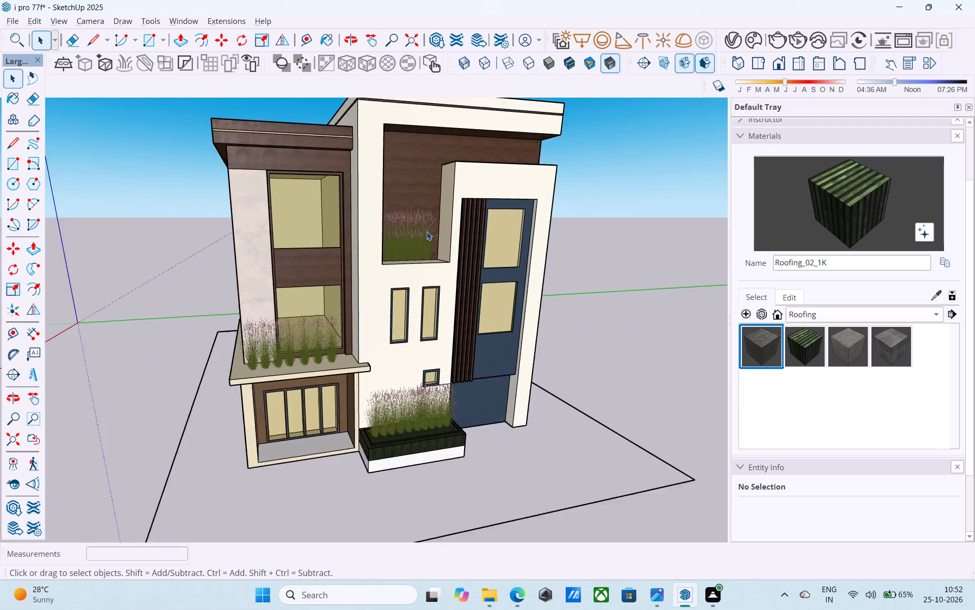
scroll(352, 302, down, 2)
middle_drag(326, 371, 386, 347)
scroll(416, 129, up, 7)
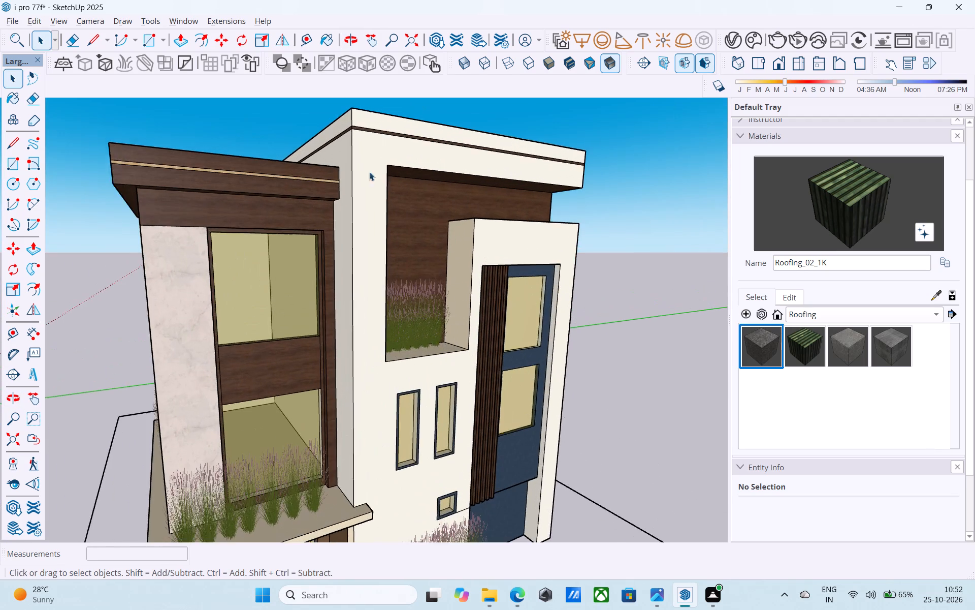
scroll(343, 271, down, 4)
middle_drag(323, 284, 339, 288)
scroll(340, 174, up, 8)
middle_drag(288, 231, 351, 210)
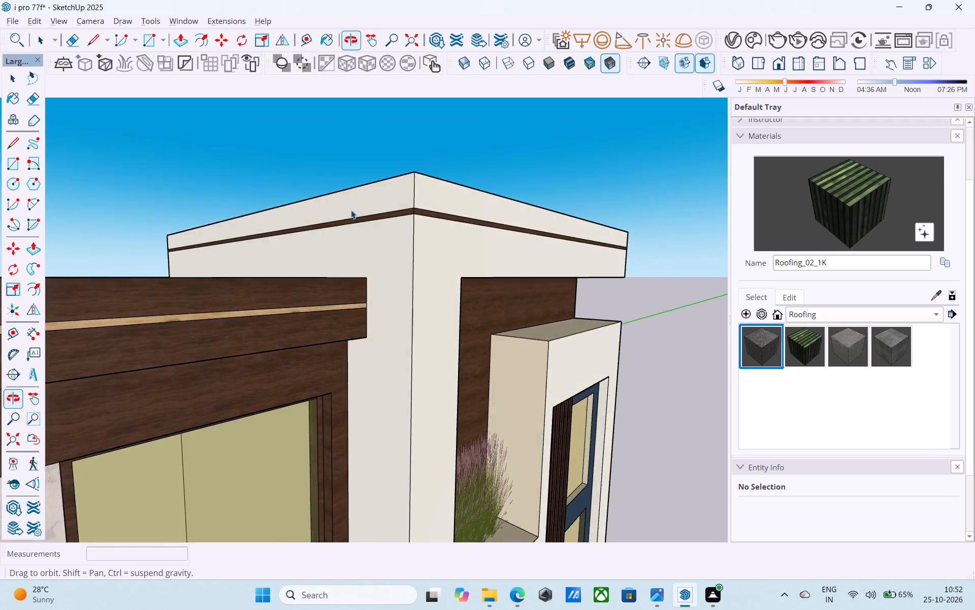
middle_drag(351, 210, 351, 209)
scroll(331, 215, down, 5)
middle_drag(281, 247, 407, 263)
scroll(419, 252, down, 4)
middle_drag(428, 279, 197, 236)
scroll(408, 242, down, 5)
middle_drag(534, 251, 296, 265)
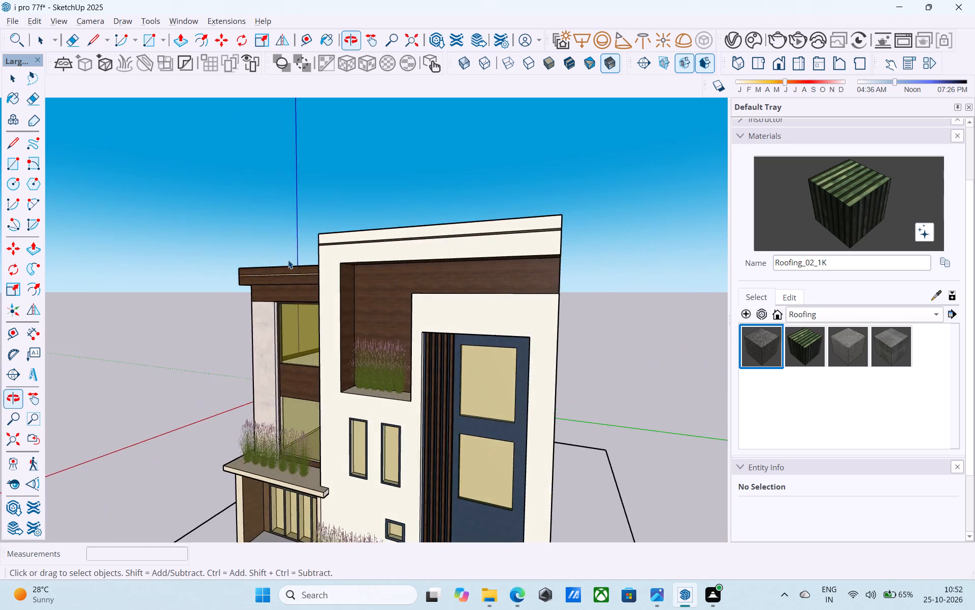
scroll(267, 253, down, 3)
middle_drag(269, 261, 649, 248)
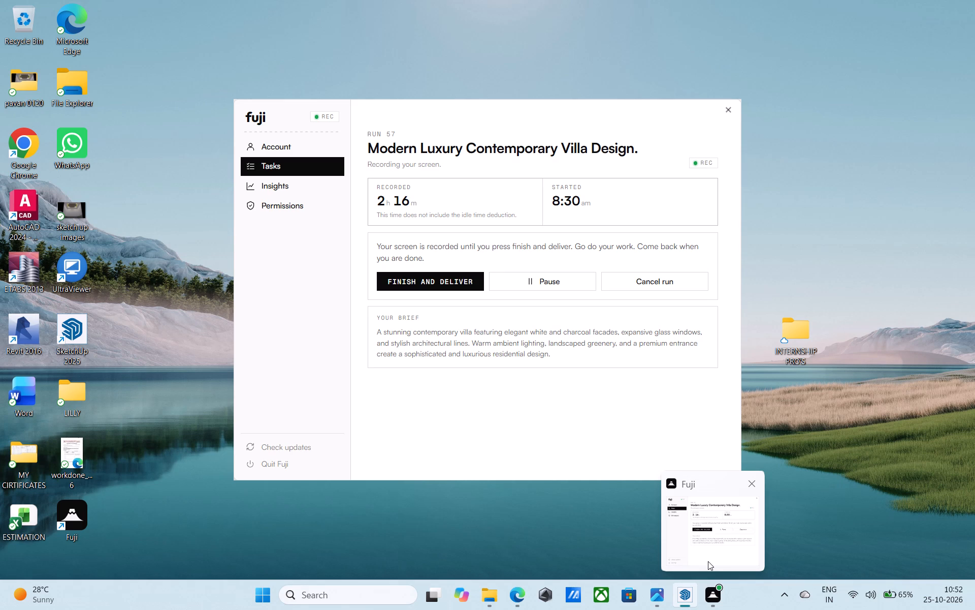
scroll(560, 327, down, 6)
middle_drag(552, 326, 243, 356)
scroll(242, 356, up, 5)
scroll(250, 363, down, 3)
middle_drag(257, 372, 592, 365)
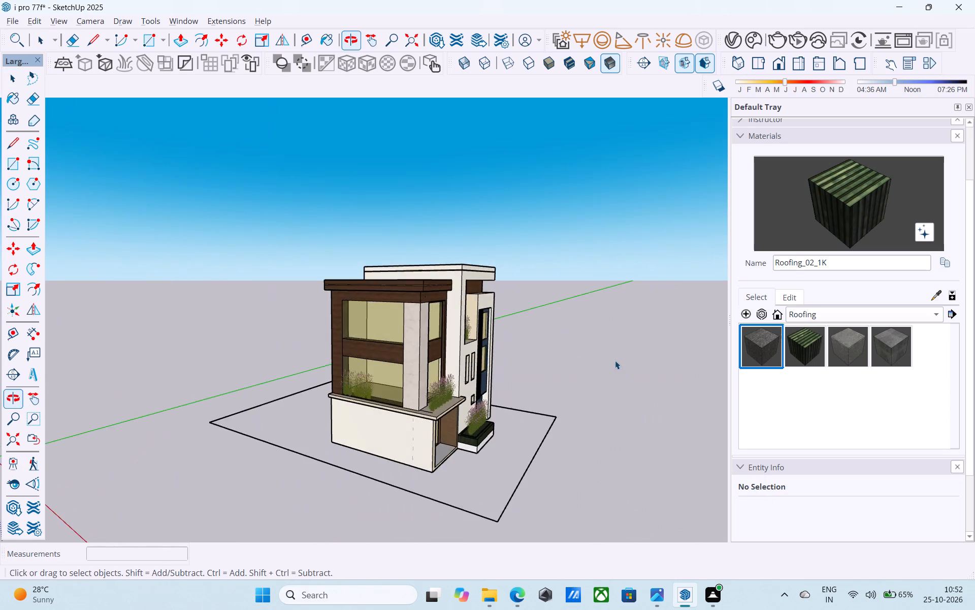
scroll(461, 398, up, 7)
middle_drag(417, 457, 207, 385)
middle_drag(403, 269, 369, 358)
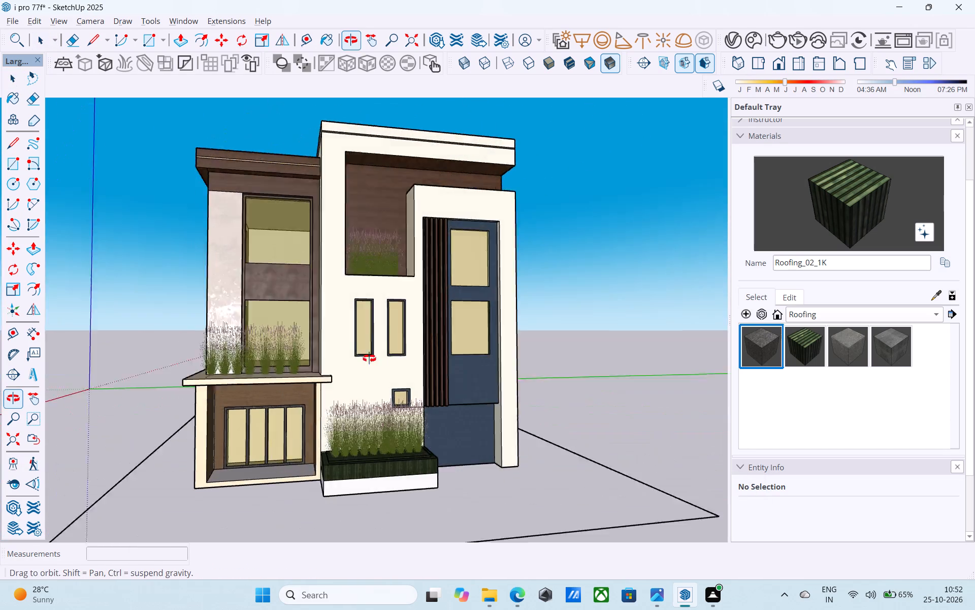
scroll(371, 356, up, 1)
middle_drag(369, 358, 143, 402)
scroll(210, 398, up, 4)
scroll(268, 393, up, 4)
scroll(286, 377, down, 2)
middle_drag(404, 381, 524, 377)
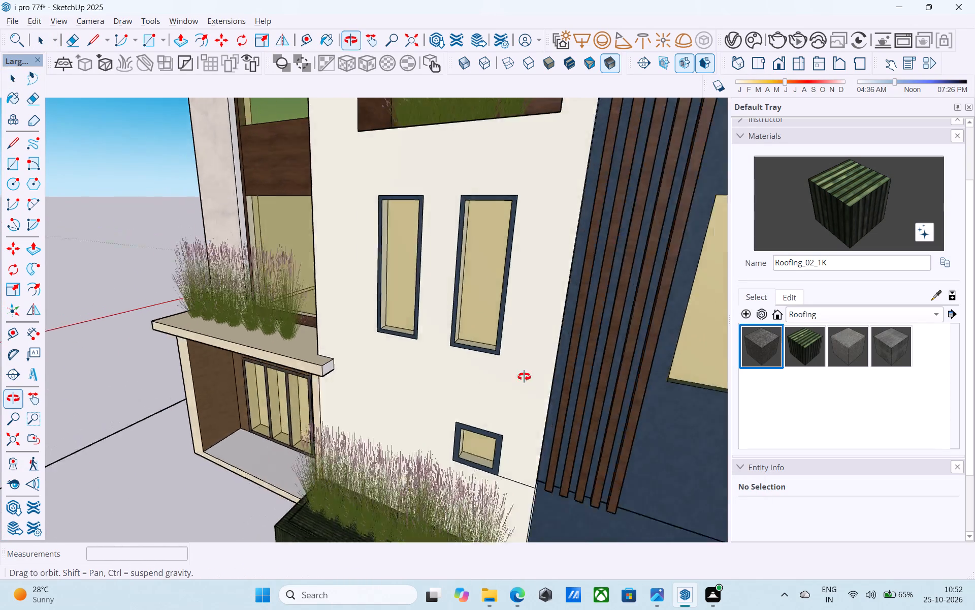
middle_drag(524, 377, 626, 368)
scroll(298, 380, down, 4)
middle_drag(308, 395, 445, 299)
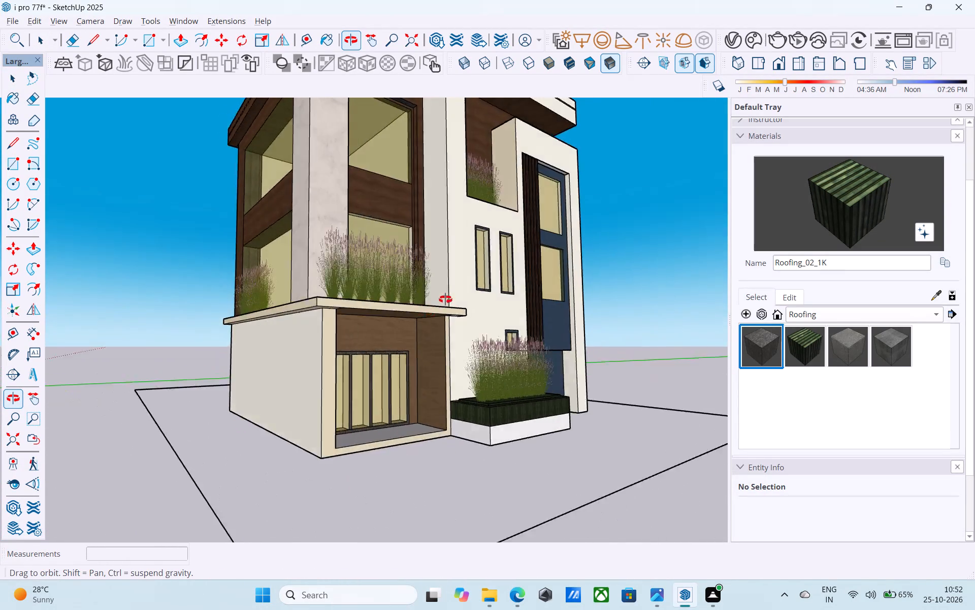
middle_drag(445, 299, 115, 414)
scroll(119, 409, down, 3)
middle_drag(161, 414, 480, 389)
scroll(481, 386, down, 7)
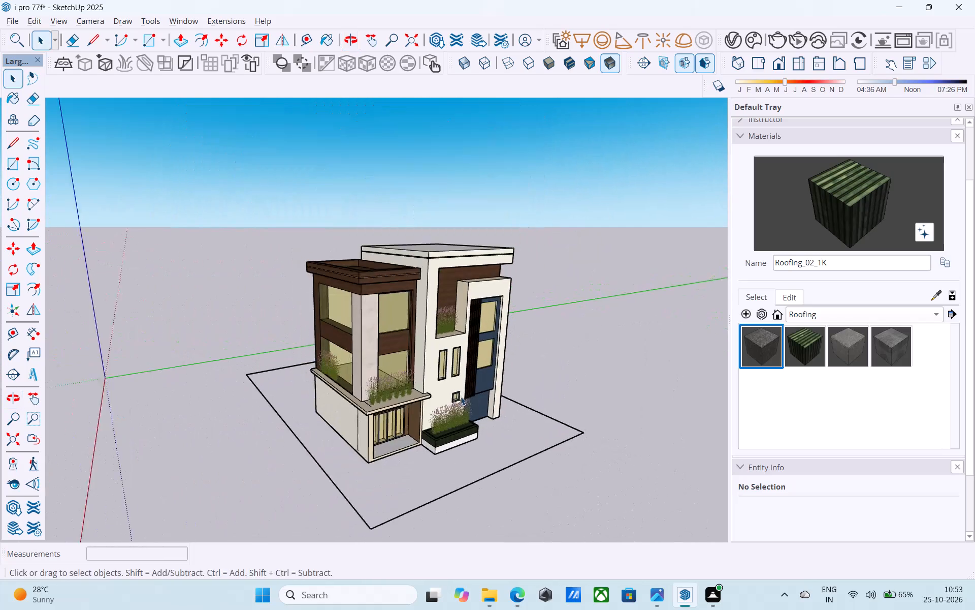
Render the house in V-Ray from a front corner view showing both facades, and close the frame buffer after viewing it.
scroll(461, 396, down, 1)
middle_drag(459, 396, 446, 364)
click(546, 368)
middle_drag(424, 431, 398, 424)
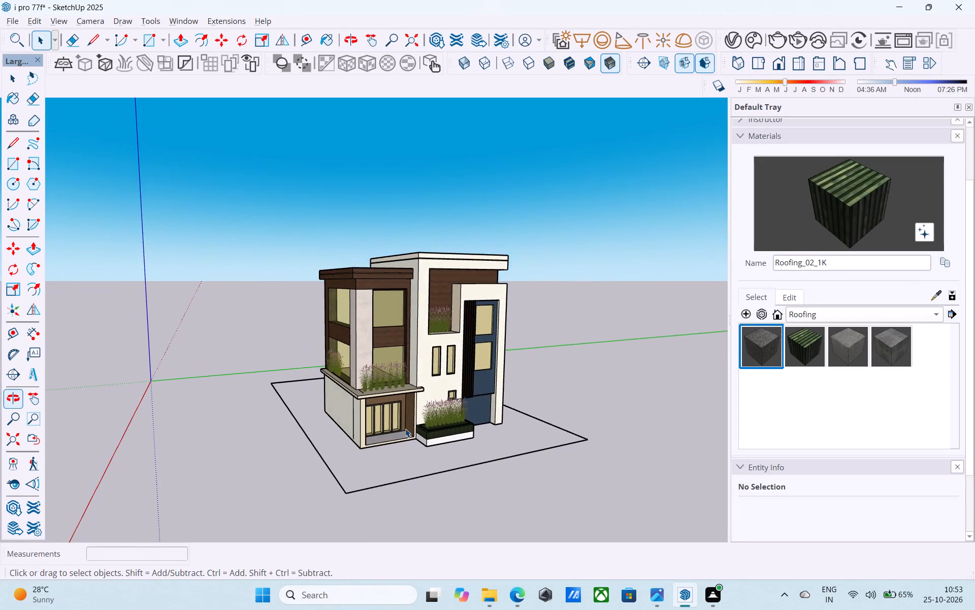
middle_drag(319, 379, 326, 384)
scroll(331, 371, up, 2)
middle_drag(377, 390, 385, 384)
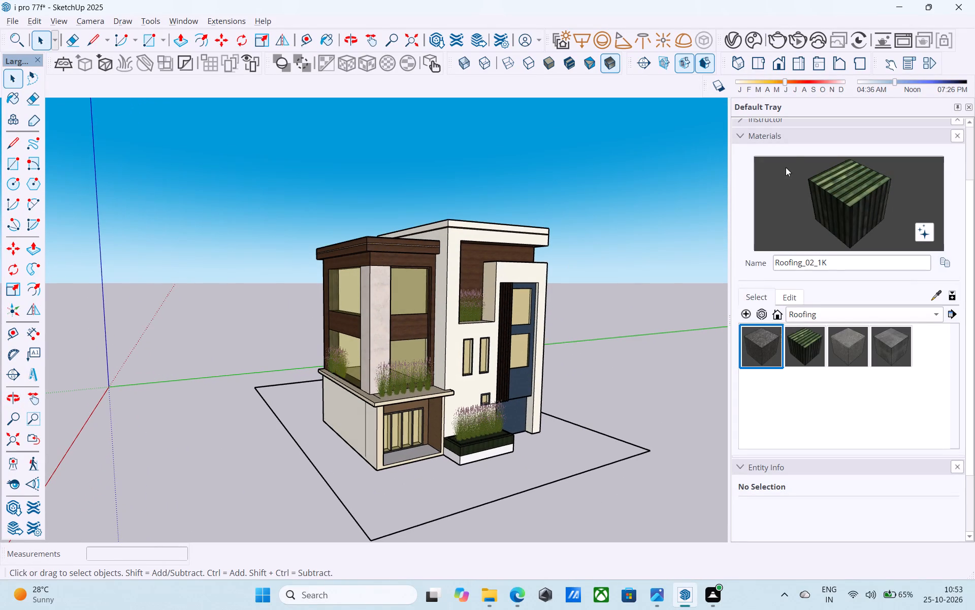
click(770, 42)
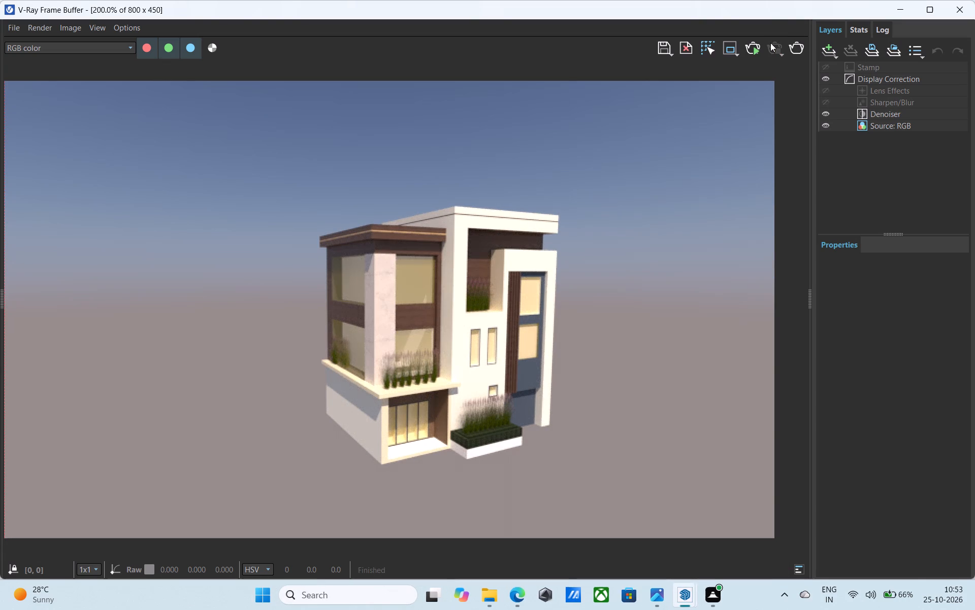
click(959, 13)
Draw a rectangular ground face about 68' by 51' 6" over the plot outline beneath the house.
scroll(553, 234, down, 3)
middle_drag(540, 232, 512, 410)
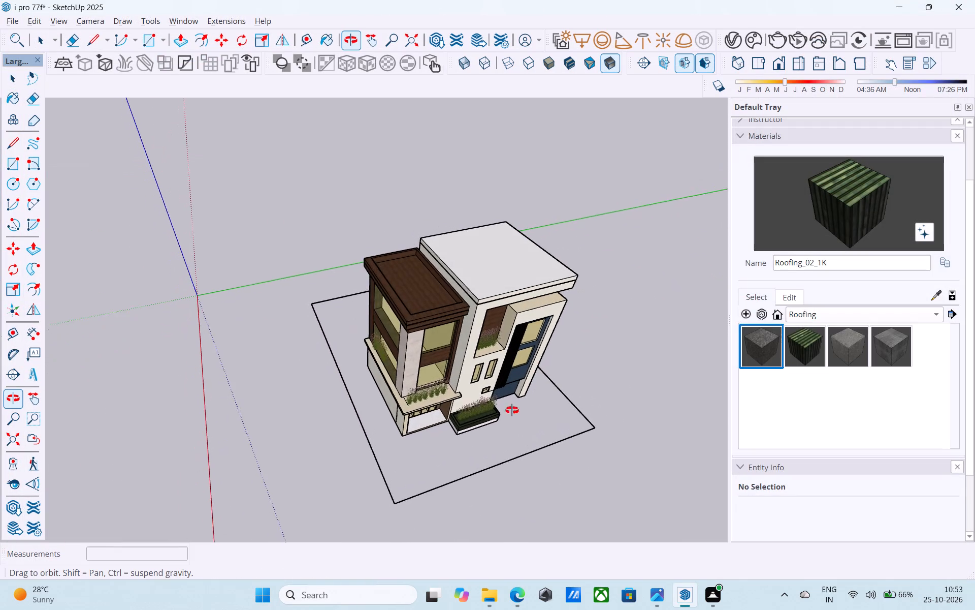
middle_drag(512, 410, 494, 398)
click(150, 36)
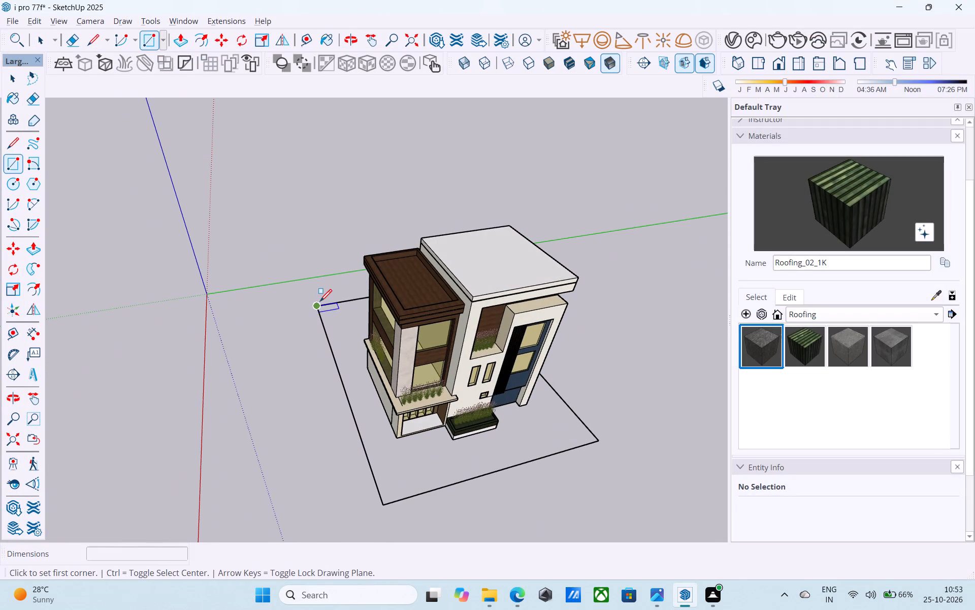
click(320, 302)
click(601, 442)
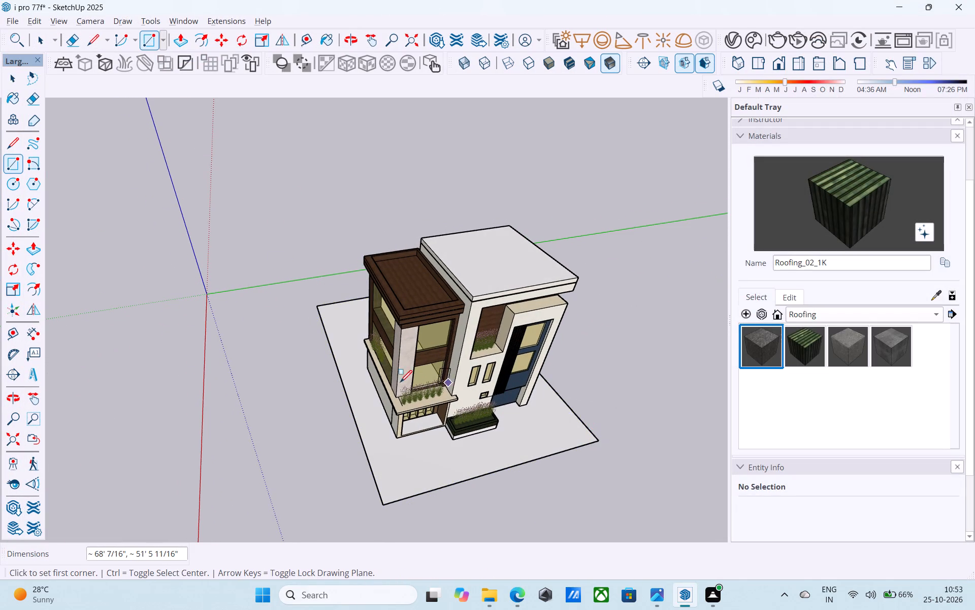
middle_drag(387, 382, 407, 305)
scroll(410, 295, down, 5)
middle_drag(410, 297, 569, 255)
scroll(534, 250, up, 7)
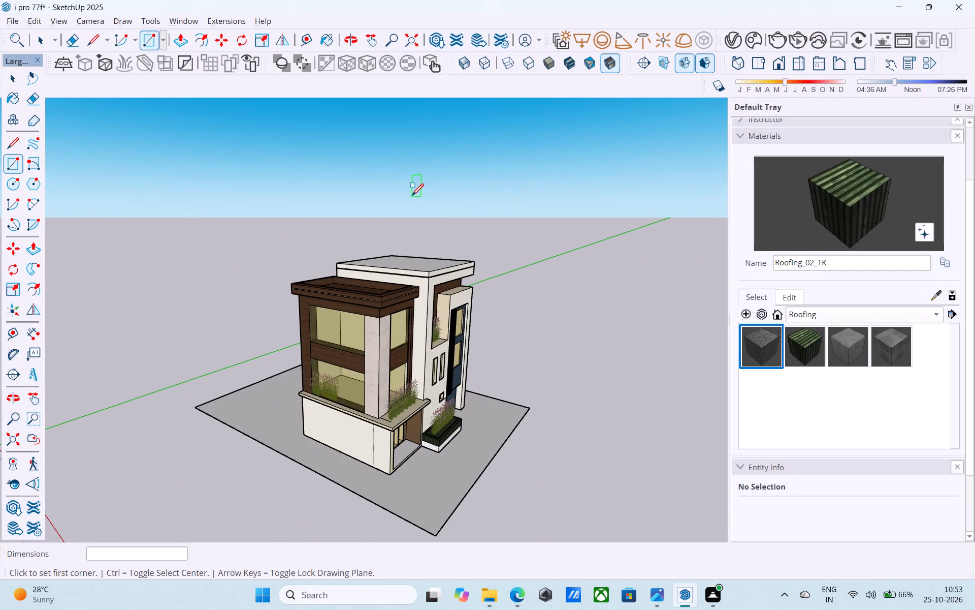
key(space)
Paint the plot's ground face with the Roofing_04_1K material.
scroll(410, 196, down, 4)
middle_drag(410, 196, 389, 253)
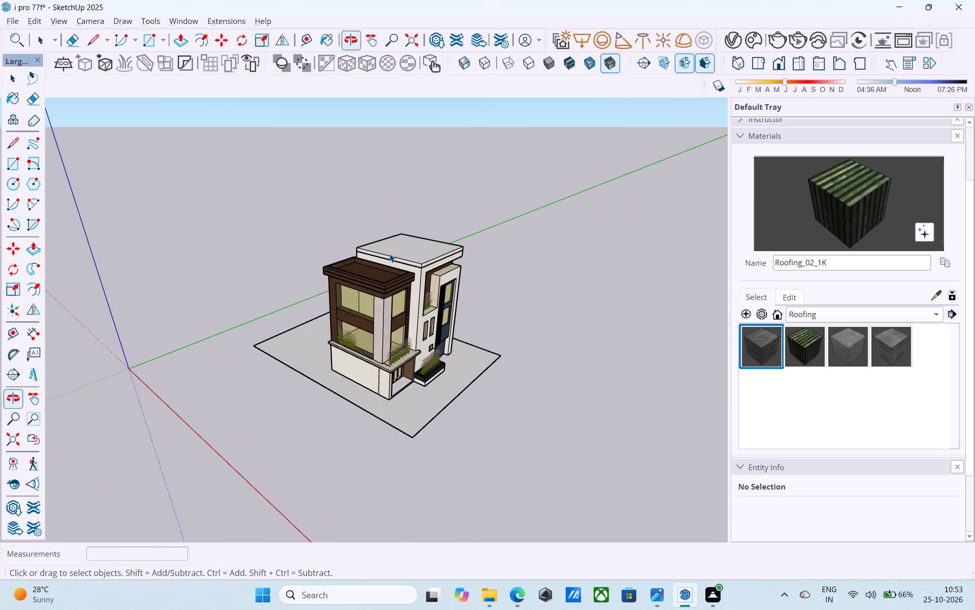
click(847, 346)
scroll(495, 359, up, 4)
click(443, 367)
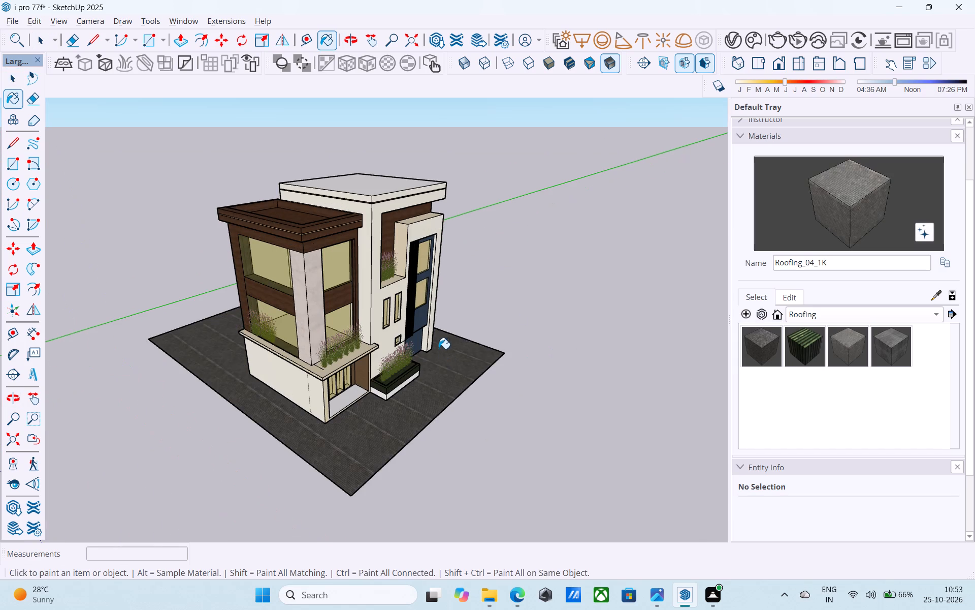
Examine the textured ground around the house from several angles, including the paving pattern near the front corner.
middle_drag(444, 360, 377, 368)
scroll(342, 421, up, 11)
scroll(245, 400, down, 2)
middle_drag(233, 395, 248, 372)
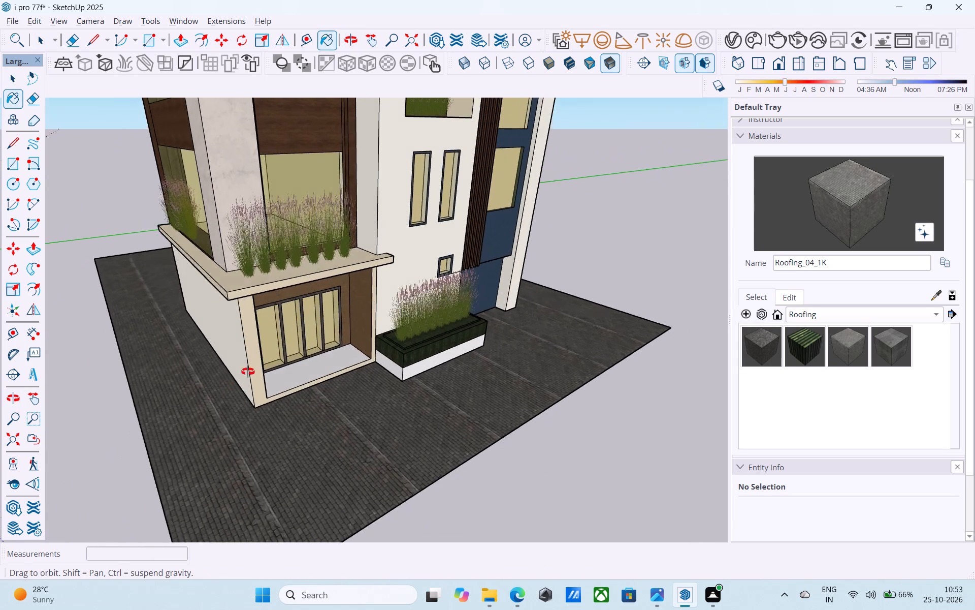
middle_drag(248, 372, 320, 324)
scroll(368, 287, down, 4)
middle_drag(359, 358, 367, 451)
scroll(362, 444, up, 5)
middle_drag(320, 399, 188, 396)
scroll(395, 325, down, 4)
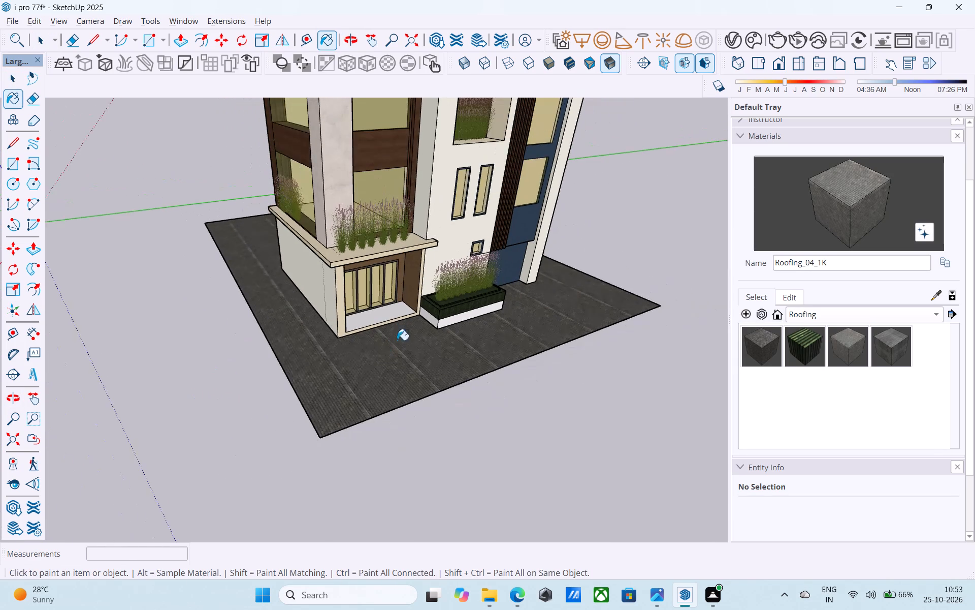
middle_click(362, 512)
middle_drag(430, 301, 751, 343)
scroll(510, 278, down, 3)
middle_drag(419, 313, 635, 248)
middle_drag(226, 292, 443, 247)
middle_drag(228, 268, 531, 248)
middle_drag(255, 264, 507, 277)
middle_drag(263, 293, 538, 300)
scroll(498, 253, down, 4)
middle_drag(447, 299, 609, 357)
middle_drag(387, 323, 416, 332)
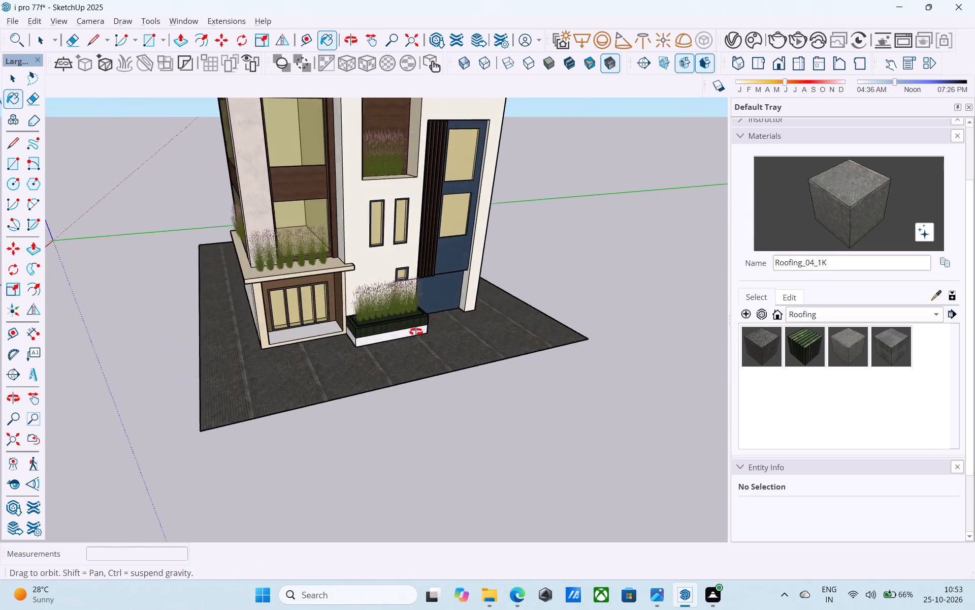
middle_drag(416, 332, 491, 333)
scroll(297, 278, down, 5)
middle_drag(292, 319, 275, 340)
scroll(243, 367, up, 5)
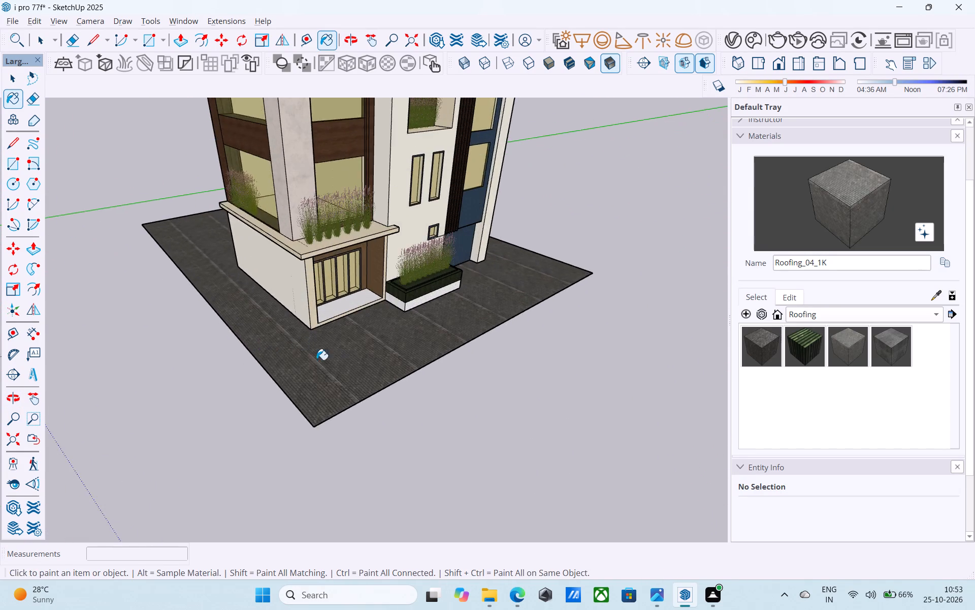
scroll(316, 360, up, 12)
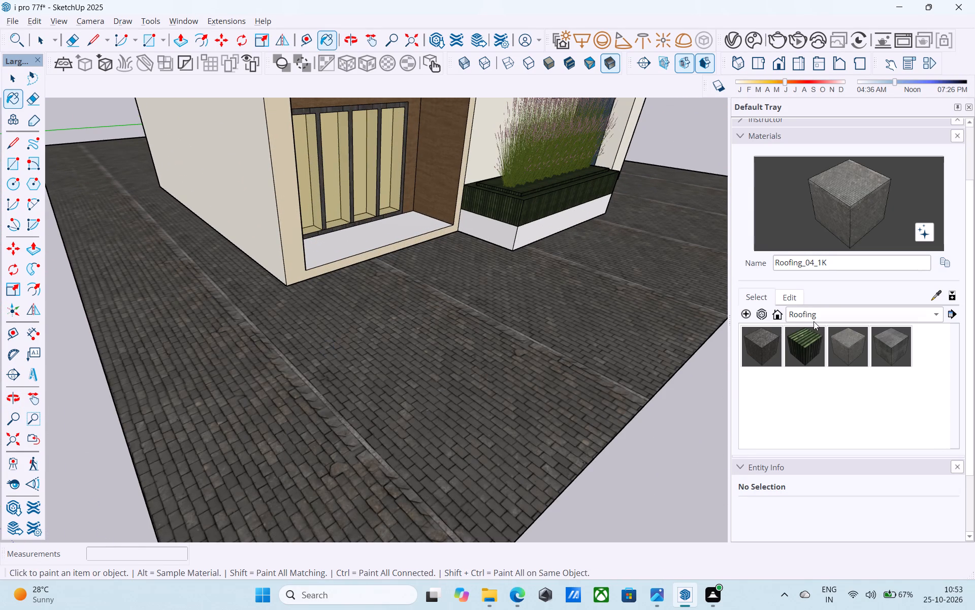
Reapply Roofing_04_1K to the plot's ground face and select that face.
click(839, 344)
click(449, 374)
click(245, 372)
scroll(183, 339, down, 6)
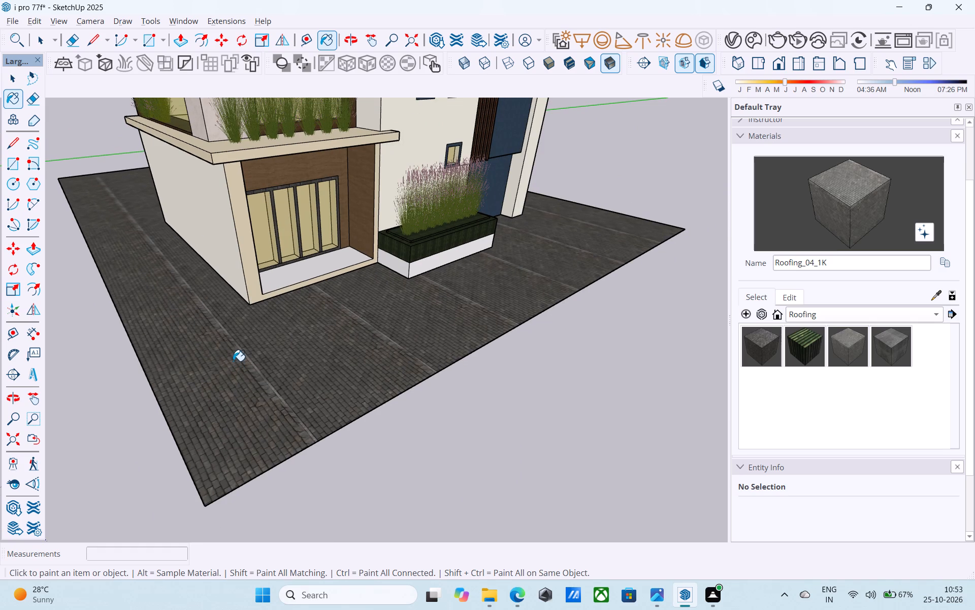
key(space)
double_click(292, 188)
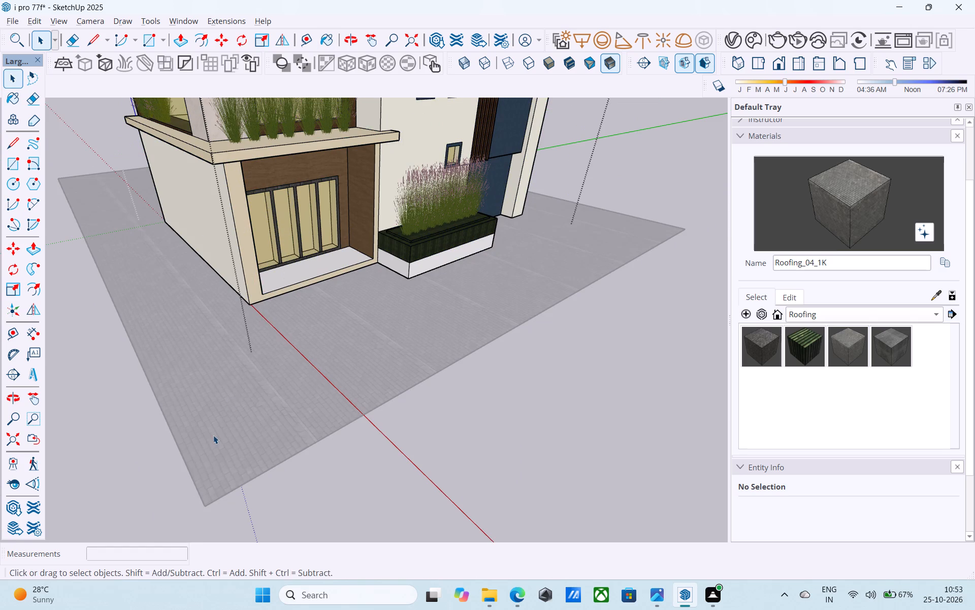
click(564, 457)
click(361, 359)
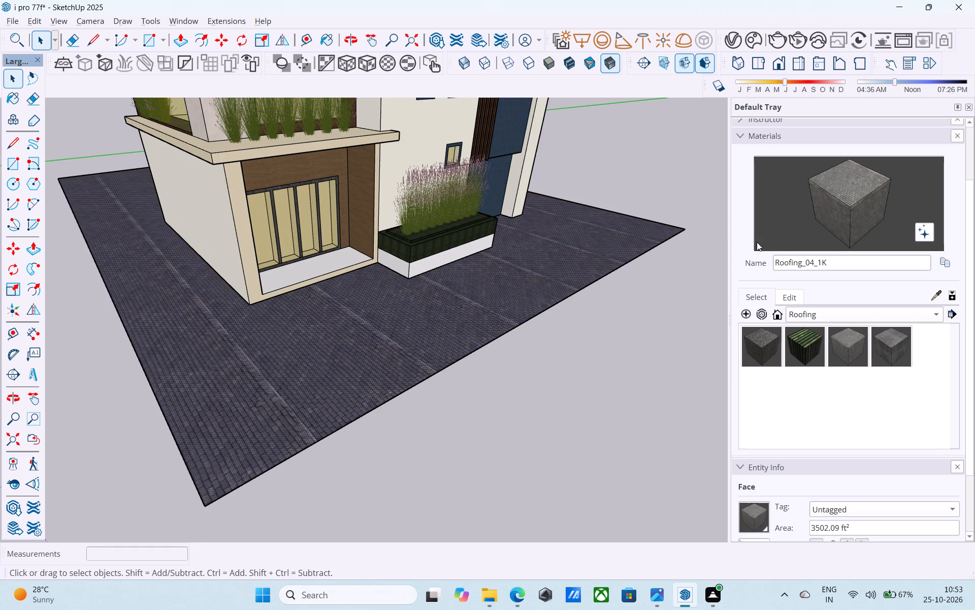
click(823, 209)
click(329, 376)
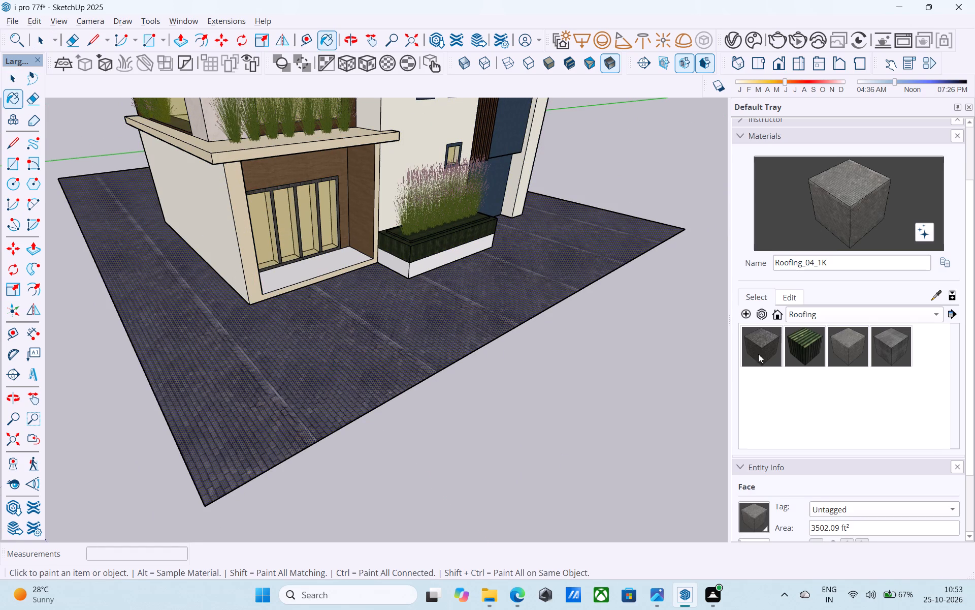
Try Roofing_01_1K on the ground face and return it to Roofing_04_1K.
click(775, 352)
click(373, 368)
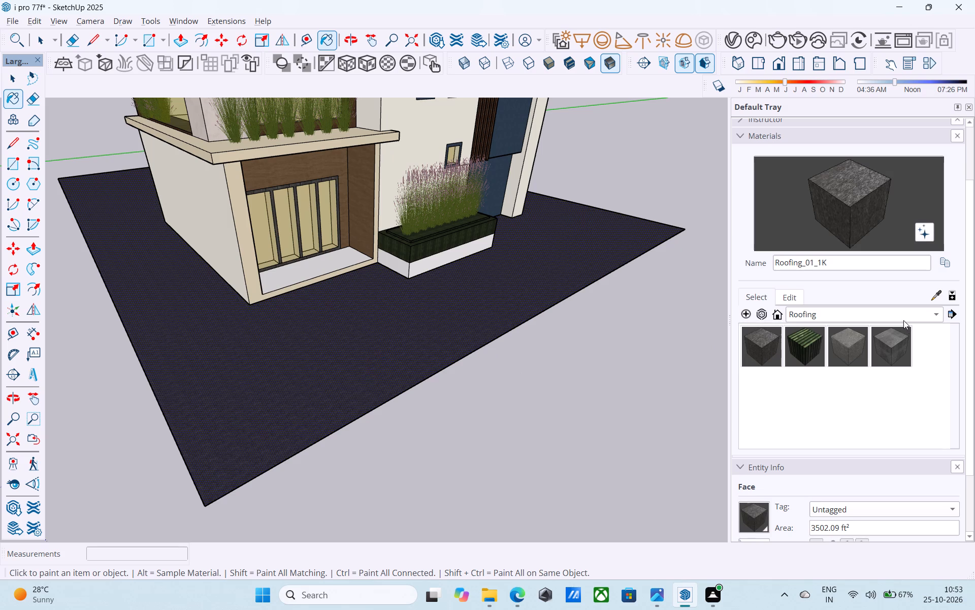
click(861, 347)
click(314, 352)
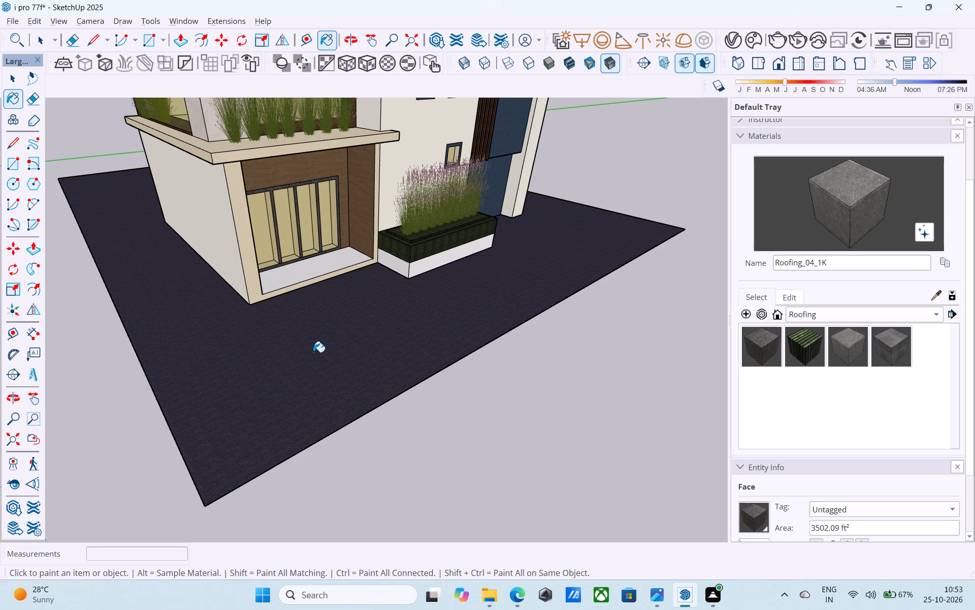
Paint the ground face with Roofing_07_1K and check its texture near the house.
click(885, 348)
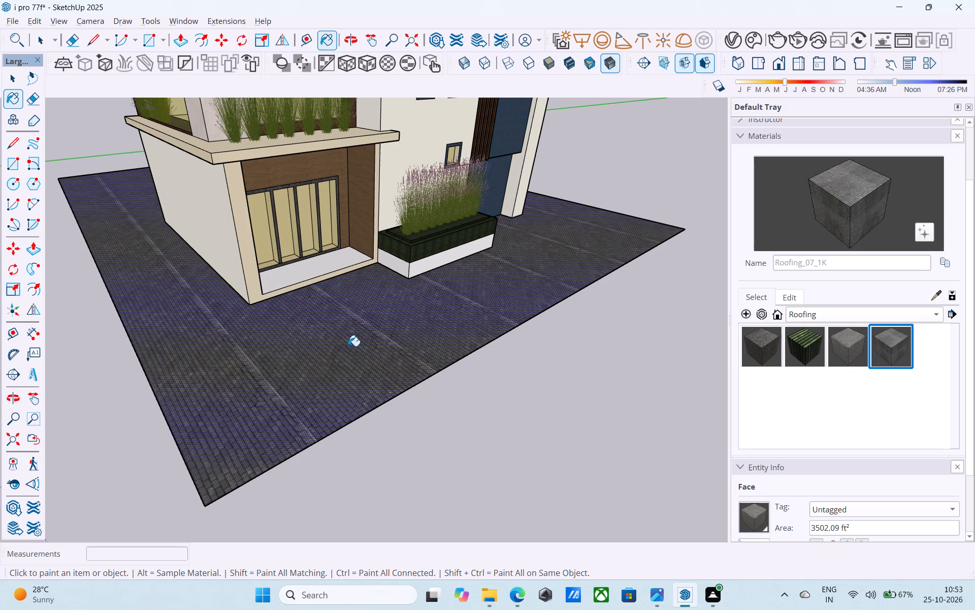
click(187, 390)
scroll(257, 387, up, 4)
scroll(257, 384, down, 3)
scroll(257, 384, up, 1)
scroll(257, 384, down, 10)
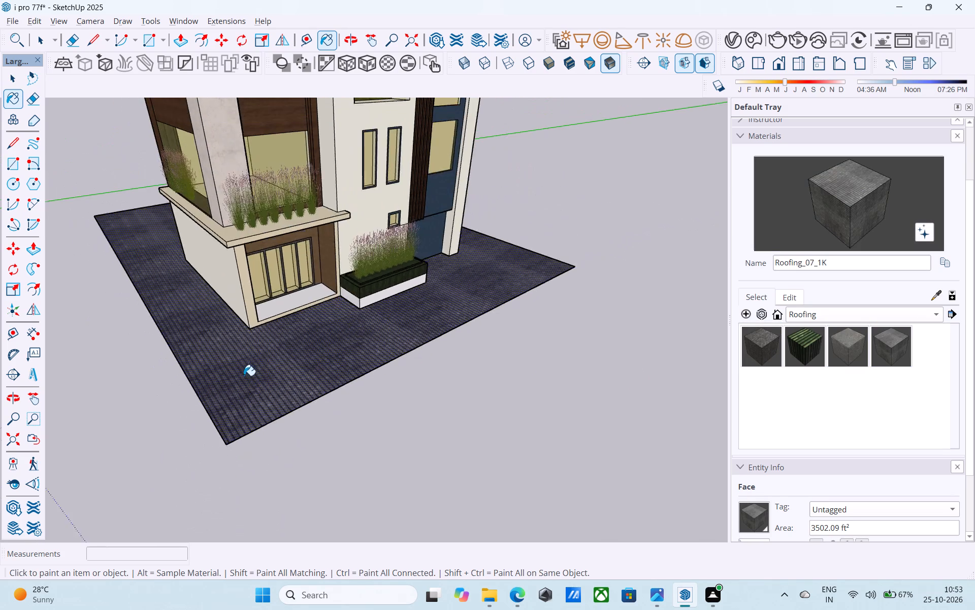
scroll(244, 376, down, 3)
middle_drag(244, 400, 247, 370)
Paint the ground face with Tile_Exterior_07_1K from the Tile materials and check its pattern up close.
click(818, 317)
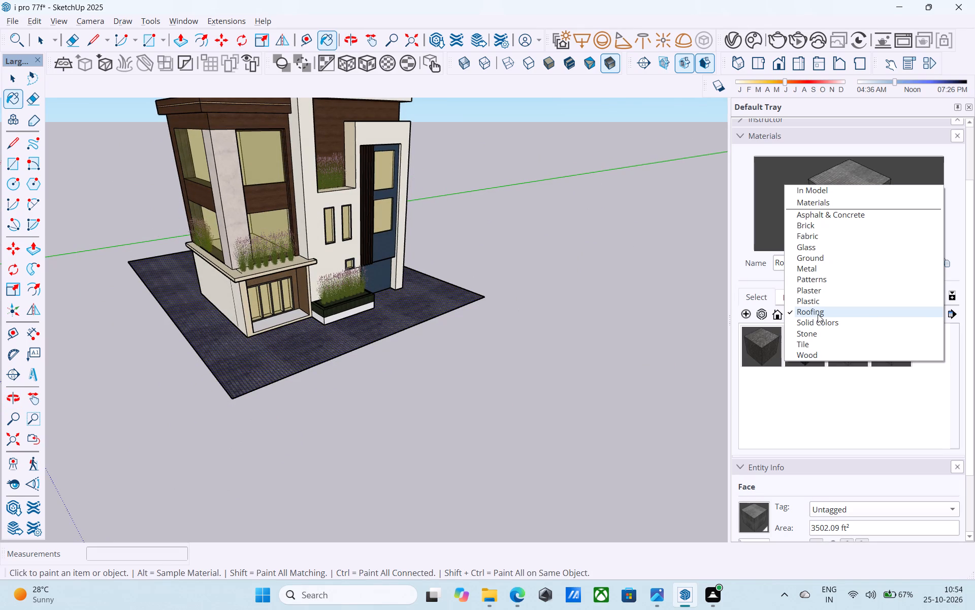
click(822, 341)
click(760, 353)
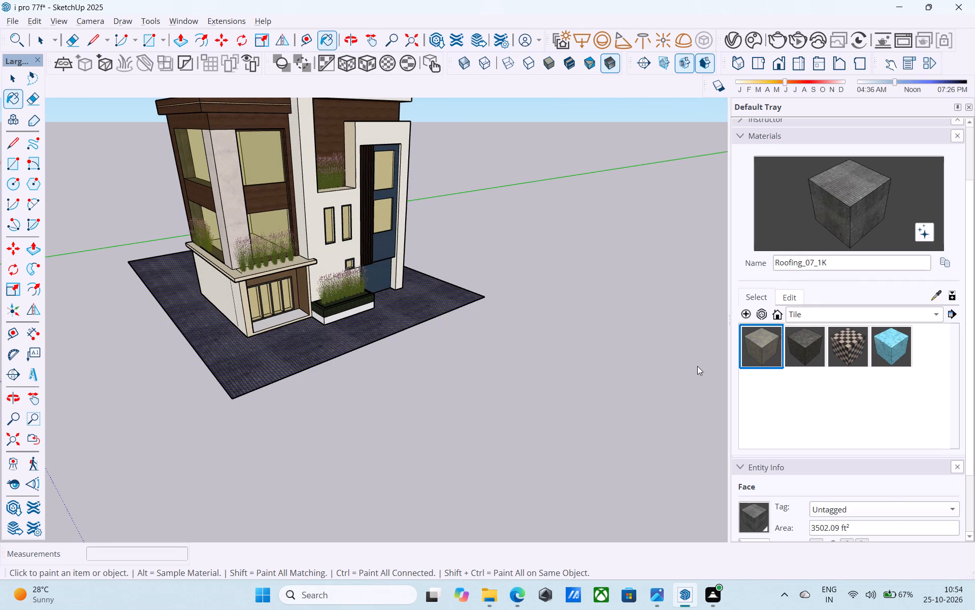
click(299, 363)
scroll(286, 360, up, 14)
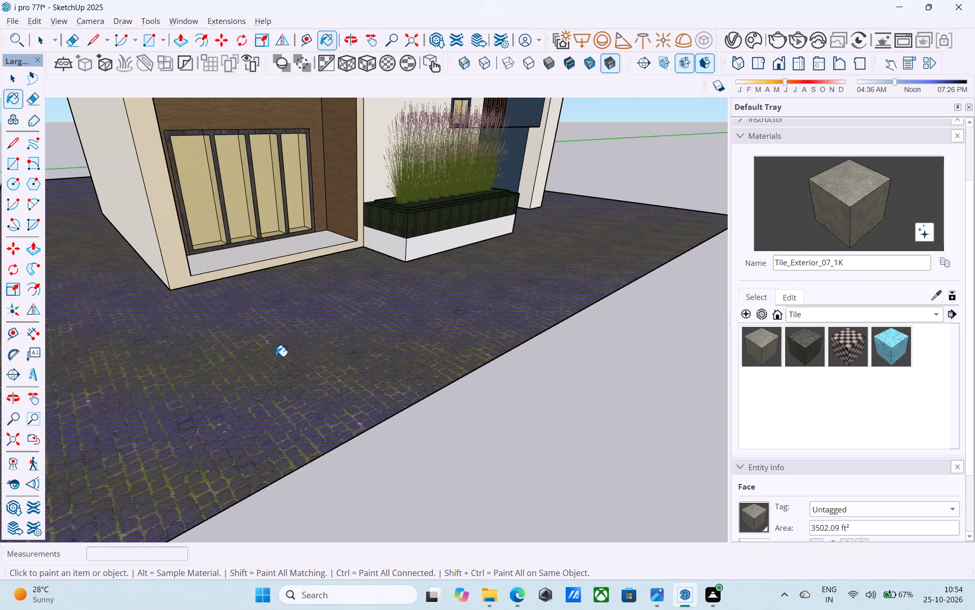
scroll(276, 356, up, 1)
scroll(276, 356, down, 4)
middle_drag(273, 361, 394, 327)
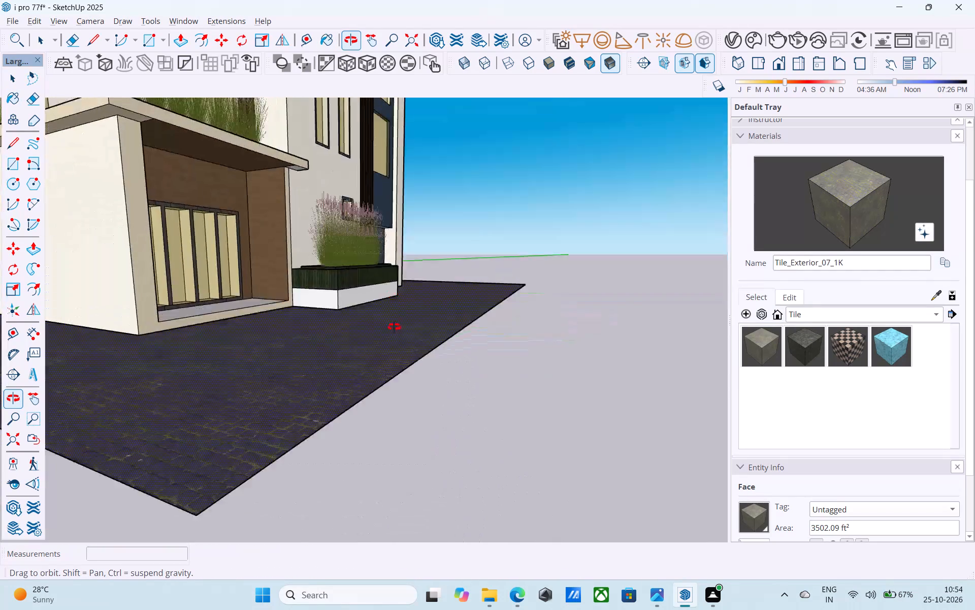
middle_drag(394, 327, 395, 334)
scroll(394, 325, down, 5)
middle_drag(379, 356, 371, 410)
Paint the plot's ground face with the Tile_Exterior_08_1K material.
click(804, 354)
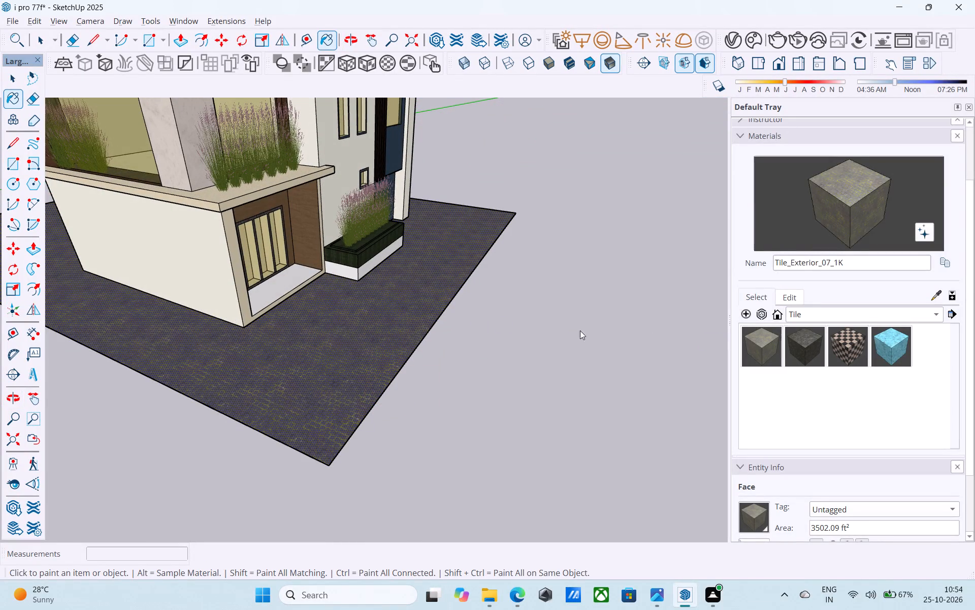
click(401, 321)
Inspect the ground's stone tile pattern up close and beside the whole house, and clear the face selection.
middle_drag(378, 319, 246, 323)
scroll(272, 364, up, 10)
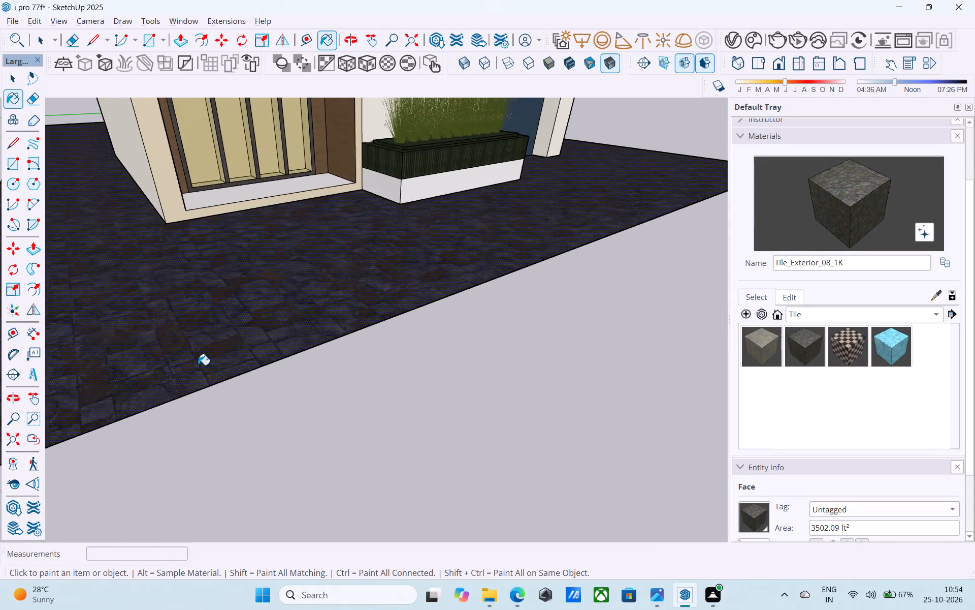
scroll(198, 365, up, 8)
middle_drag(178, 343, 347, 342)
scroll(357, 312, down, 6)
scroll(239, 432, up, 6)
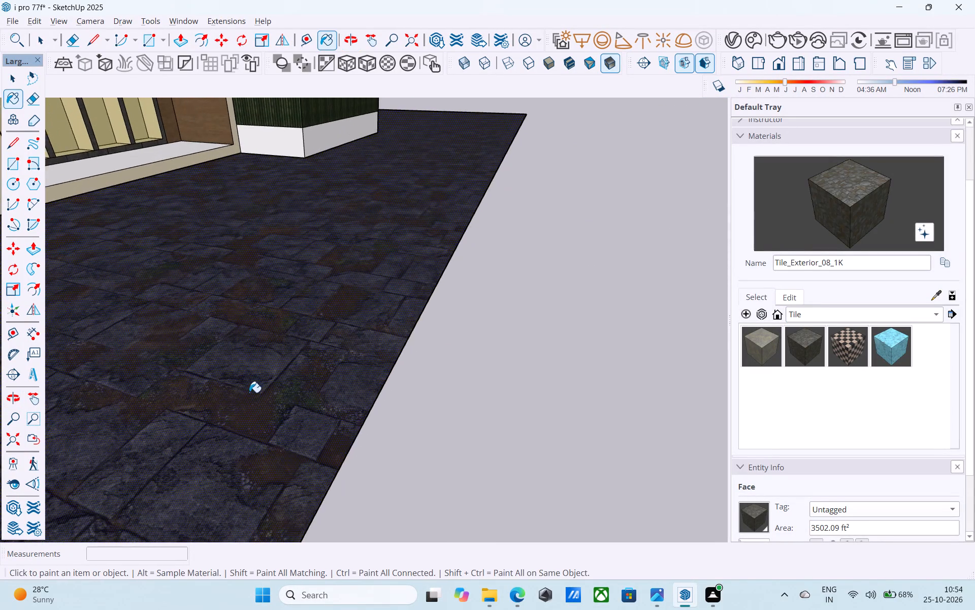
scroll(248, 399, up, 8)
scroll(321, 368, down, 7)
scroll(463, 285, down, 6)
middle_drag(333, 353, 286, 230)
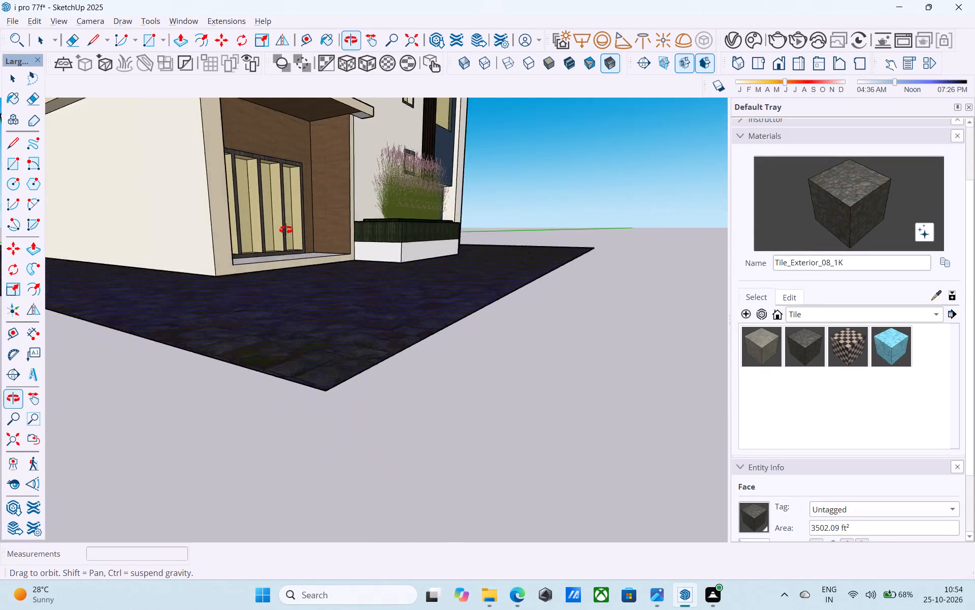
middle_drag(286, 230, 297, 210)
scroll(300, 225, down, 4)
middle_drag(300, 279, 274, 365)
scroll(277, 362, down, 4)
scroll(320, 342, down, 6)
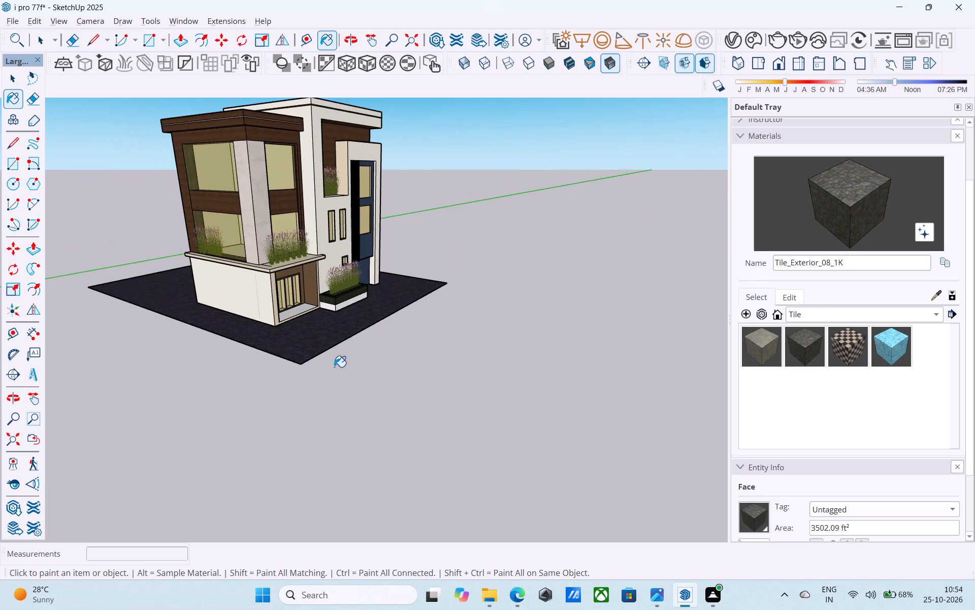
key(space)
click(483, 288)
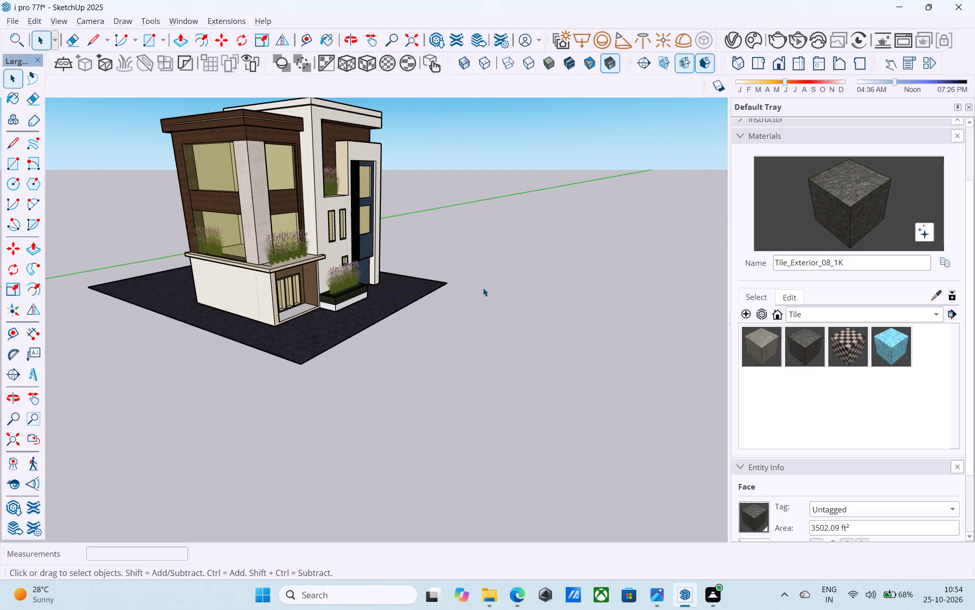
Set the camera's field of view to about 35 degrees for a front corner view of the house.
middle_drag(450, 276, 288, 351)
scroll(272, 348, down, 4)
middle_drag(269, 351, 378, 270)
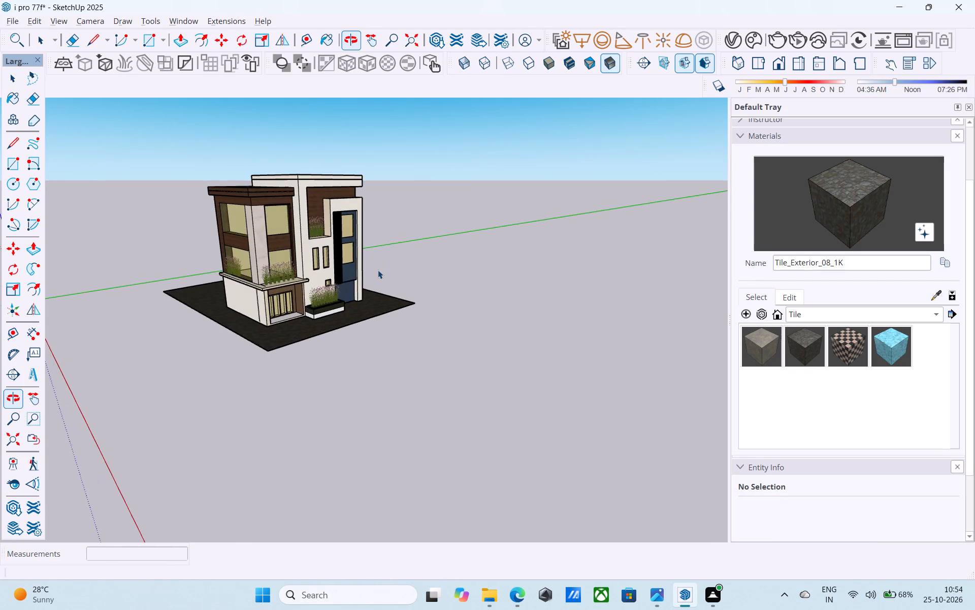
scroll(378, 270, up, 1)
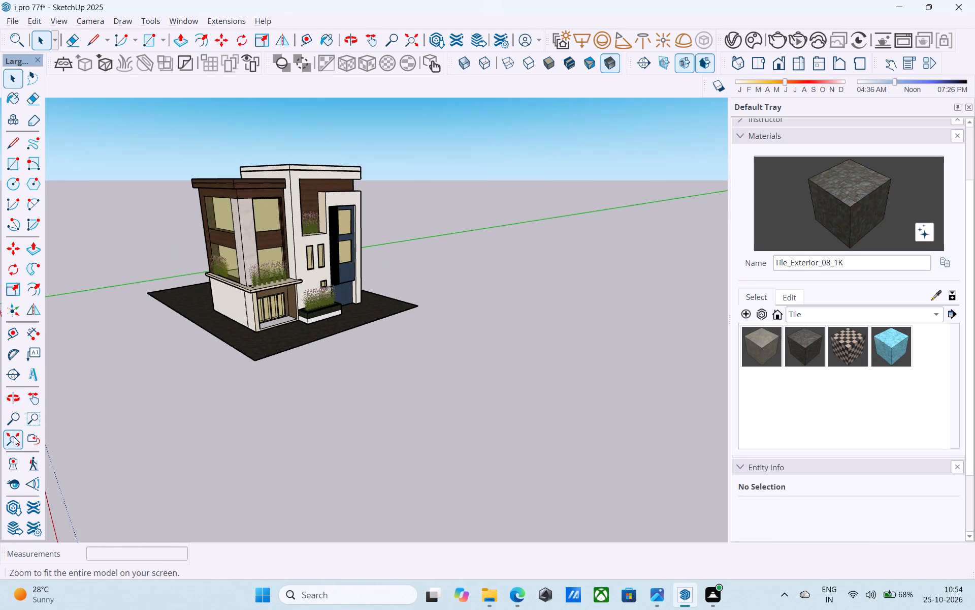
click(29, 478)
drag(166, 436, 241, 325)
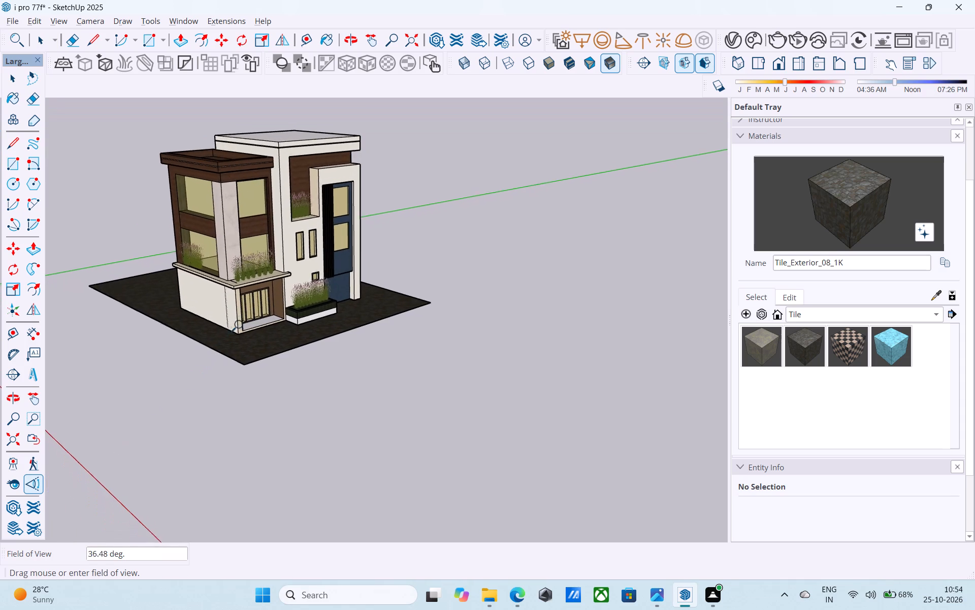
drag(241, 325, 245, 319)
scroll(244, 331, down, 5)
middle_drag(250, 392, 260, 301)
scroll(271, 224, up, 6)
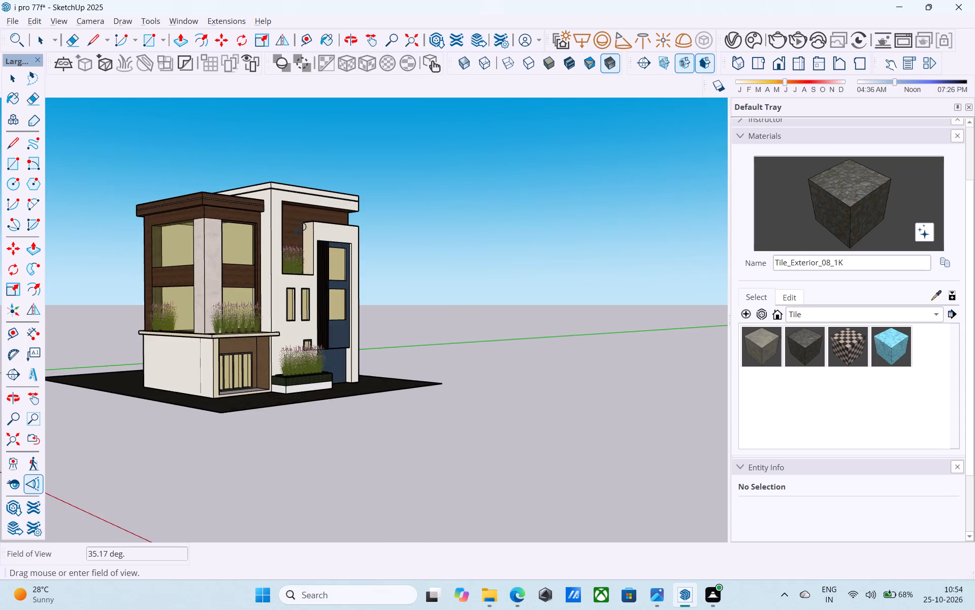
scroll(407, 243, down, 3)
middle_drag(420, 247, 389, 289)
scroll(191, 286, up, 4)
middle_drag(257, 315, 230, 315)
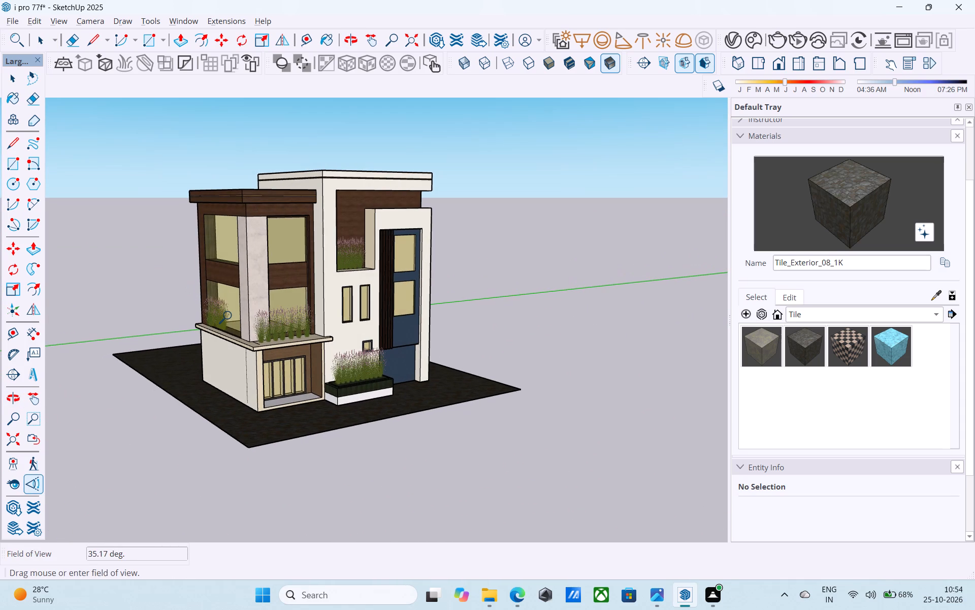
Examine the house's front corner, from the roofs down to the ground-floor window and front planter.
key(space)
scroll(285, 148, up, 2)
middle_drag(281, 145, 262, 166)
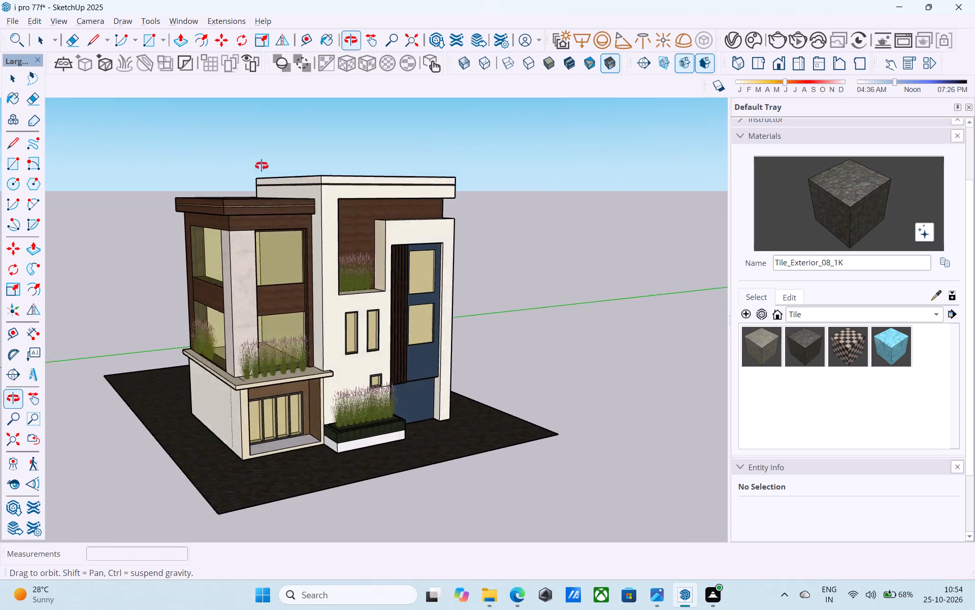
middle_drag(262, 166, 348, 187)
scroll(332, 195, up, 3)
middle_drag(327, 230, 316, 206)
scroll(315, 207, up, 1)
scroll(331, 287, down, 4)
middle_drag(333, 312, 326, 284)
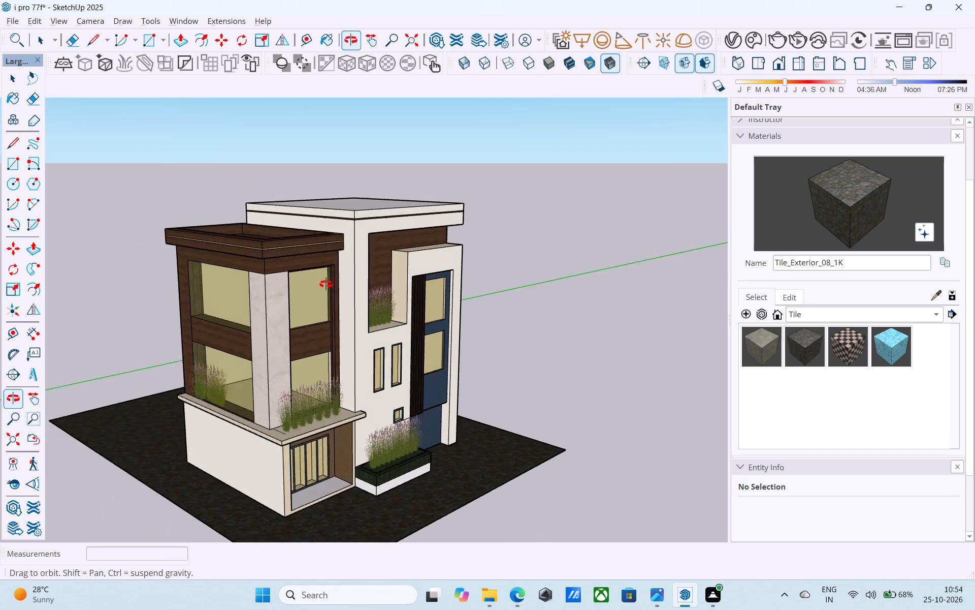
middle_drag(326, 284, 328, 229)
scroll(332, 359, up, 4)
scroll(332, 368, down, 2)
middle_drag(327, 367, 310, 445)
scroll(274, 291, down, 6)
middle_click(272, 427)
scroll(272, 427, up, 3)
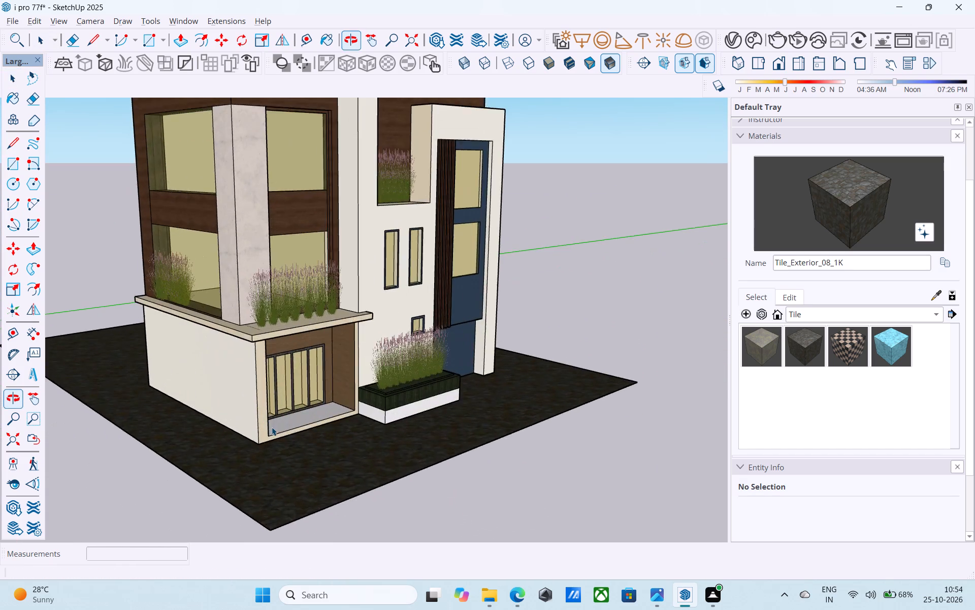
scroll(272, 427, up, 13)
scroll(292, 428, down, 9)
scroll(293, 419, up, 1)
scroll(294, 419, down, 2)
middle_drag(295, 421, 290, 389)
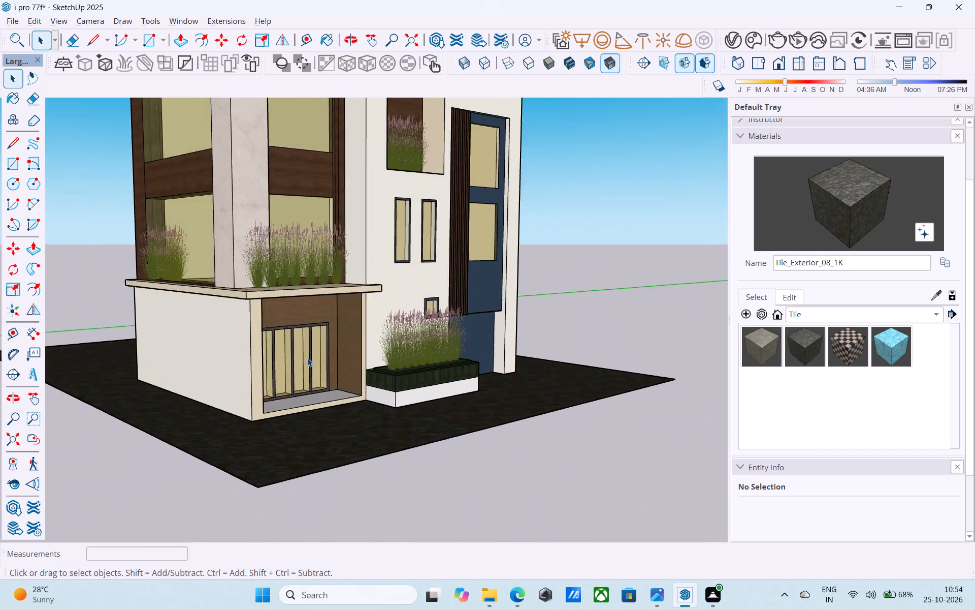
Examine the house on its paved plot from a distance, from the side and from above.
scroll(305, 369, down, 5)
middle_drag(284, 416, 353, 415)
scroll(429, 376, down, 5)
middle_drag(381, 407, 544, 415)
middle_drag(371, 382, 548, 365)
middle_drag(432, 384, 167, 398)
middle_drag(441, 396, 319, 391)
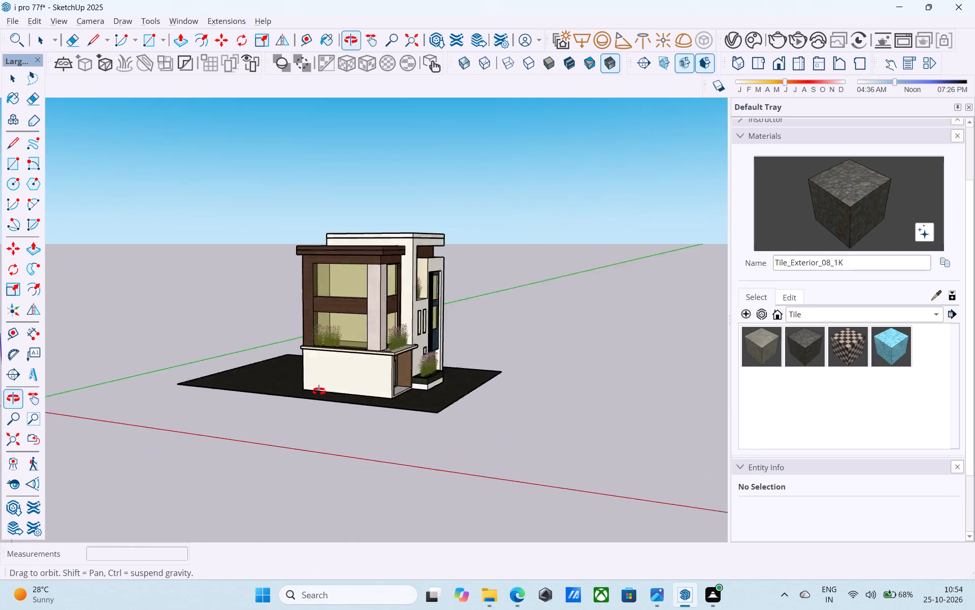
middle_drag(319, 391, 242, 389)
scroll(172, 329, down, 5)
middle_drag(317, 318, 446, 288)
scroll(319, 272, up, 9)
middle_drag(315, 284, 398, 379)
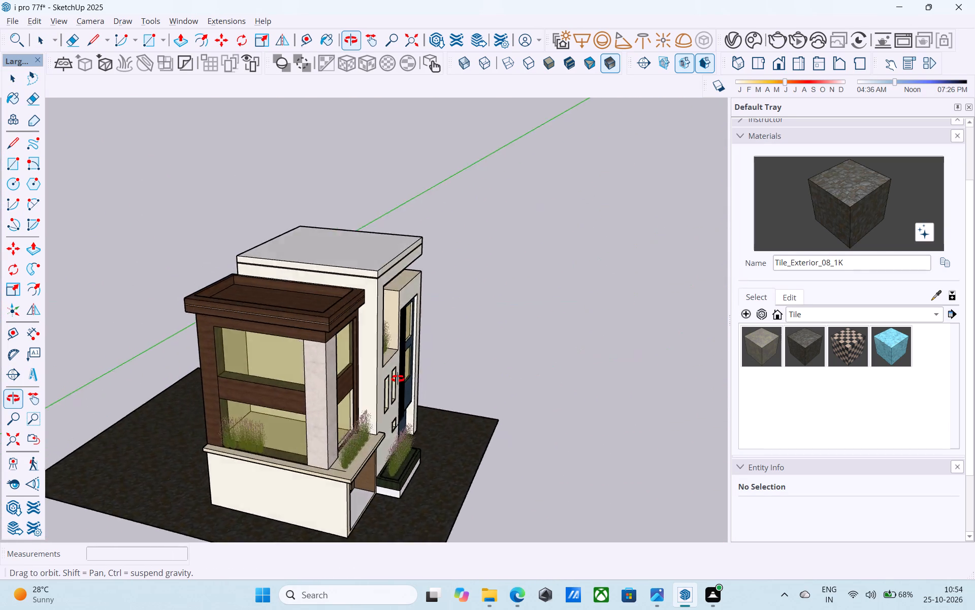
middle_drag(398, 379, 310, 293)
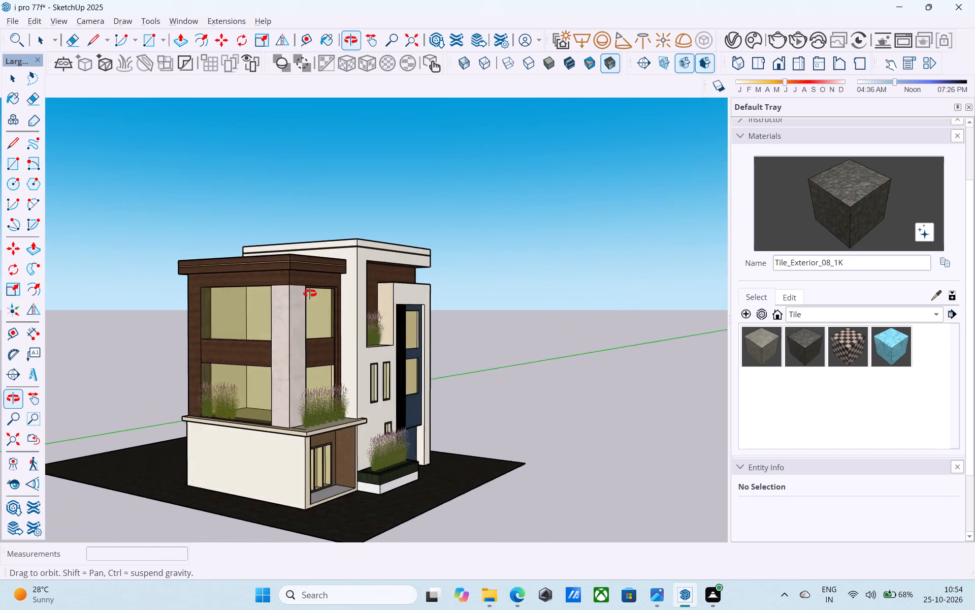
middle_drag(310, 293, 242, 291)
scroll(255, 285, up, 3)
scroll(340, 304, up, 3)
scroll(336, 314, down, 4)
middle_drag(326, 316, 328, 322)
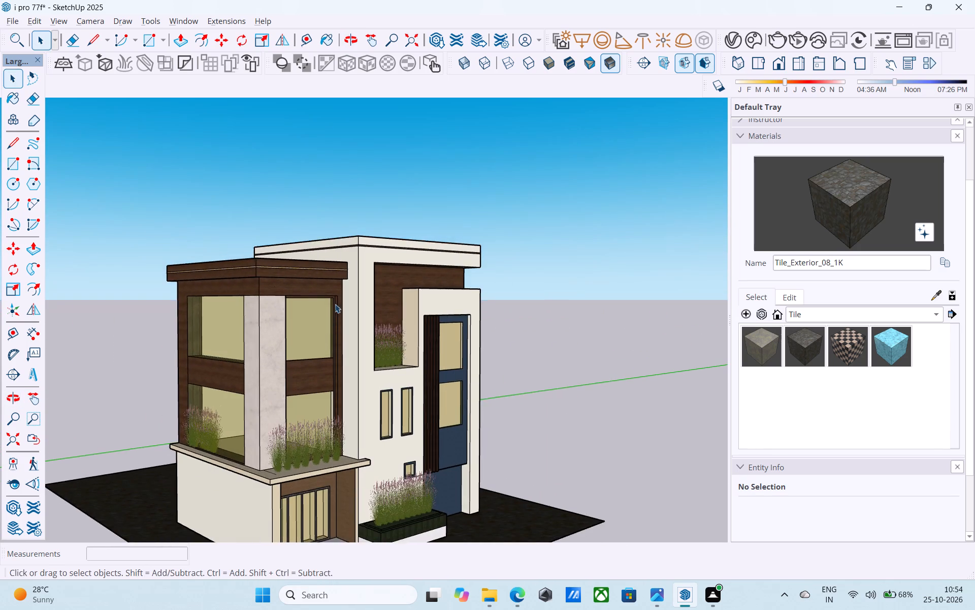
Check the planted front facade and plot from several corner views, leaving the house group unselected.
scroll(322, 285, down, 6)
scroll(347, 332, up, 6)
scroll(332, 330, down, 6)
middle_drag(320, 330, 334, 379)
scroll(338, 388, up, 6)
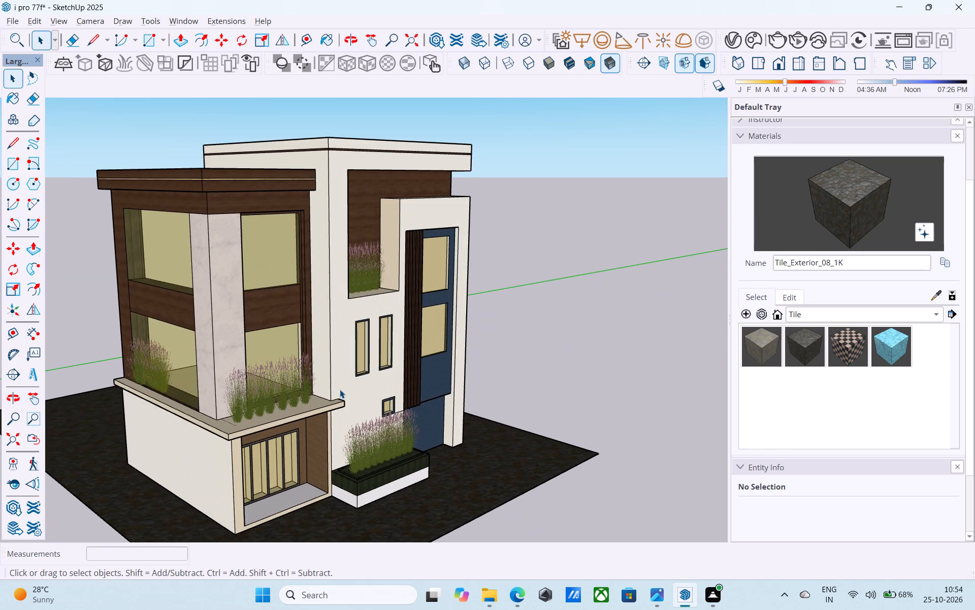
middle_drag(341, 419, 359, 424)
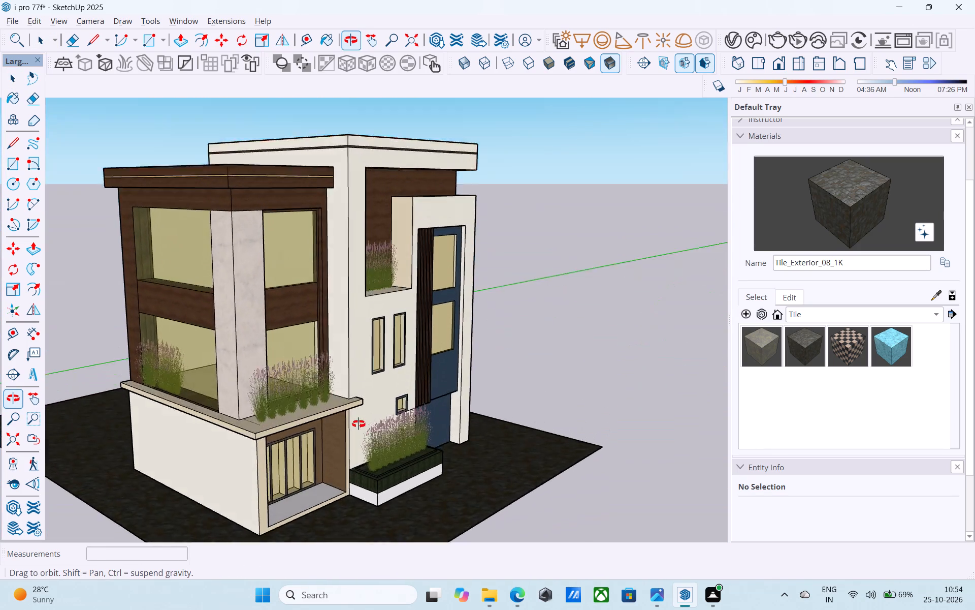
middle_drag(359, 424, 359, 433)
scroll(359, 433, down, 5)
middle_drag(366, 334, 332, 298)
scroll(338, 309, up, 5)
scroll(340, 261, down, 3)
middle_drag(340, 261, 336, 279)
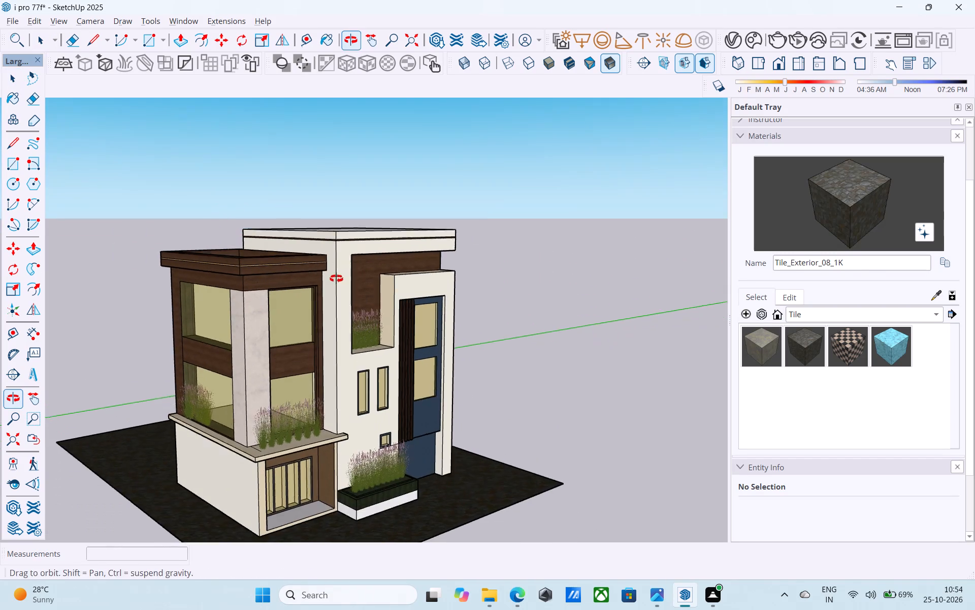
middle_drag(336, 279, 336, 282)
scroll(336, 282, up, 1)
scroll(336, 281, down, 3)
middle_drag(336, 280, 358, 264)
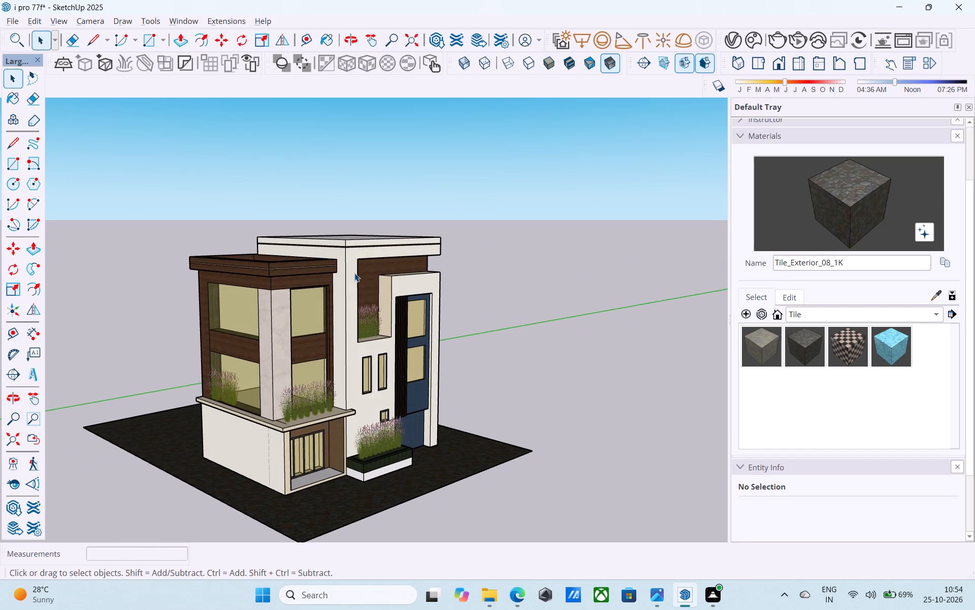
scroll(355, 267, down, 5)
middle_drag(341, 259, 334, 253)
scroll(326, 217, up, 4)
middle_drag(325, 217, 302, 231)
scroll(302, 230, up, 1)
scroll(322, 235, down, 2)
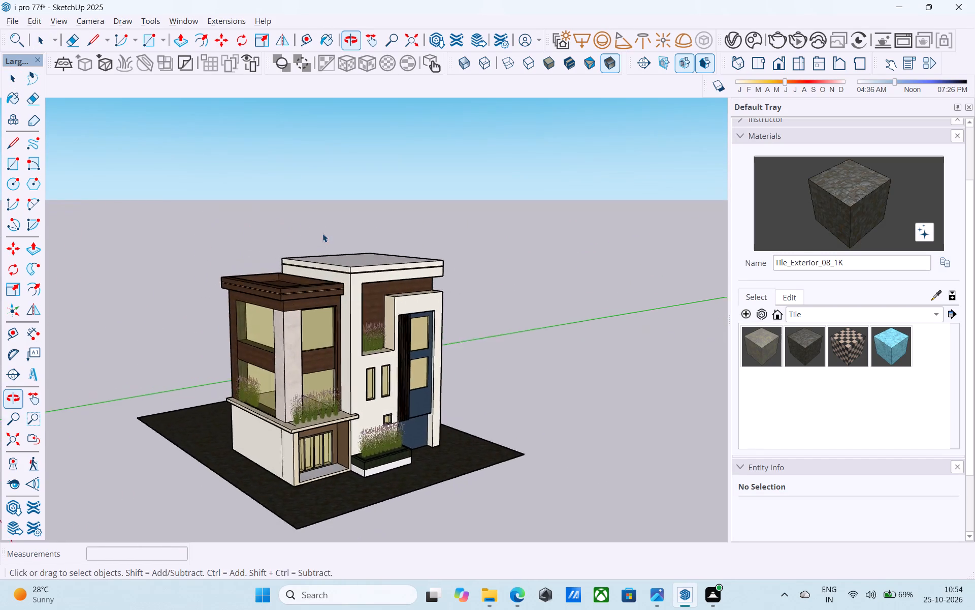
scroll(322, 233, down, 3)
middle_drag(346, 282, 430, 310)
scroll(377, 316, up, 5)
middle_drag(361, 308, 351, 253)
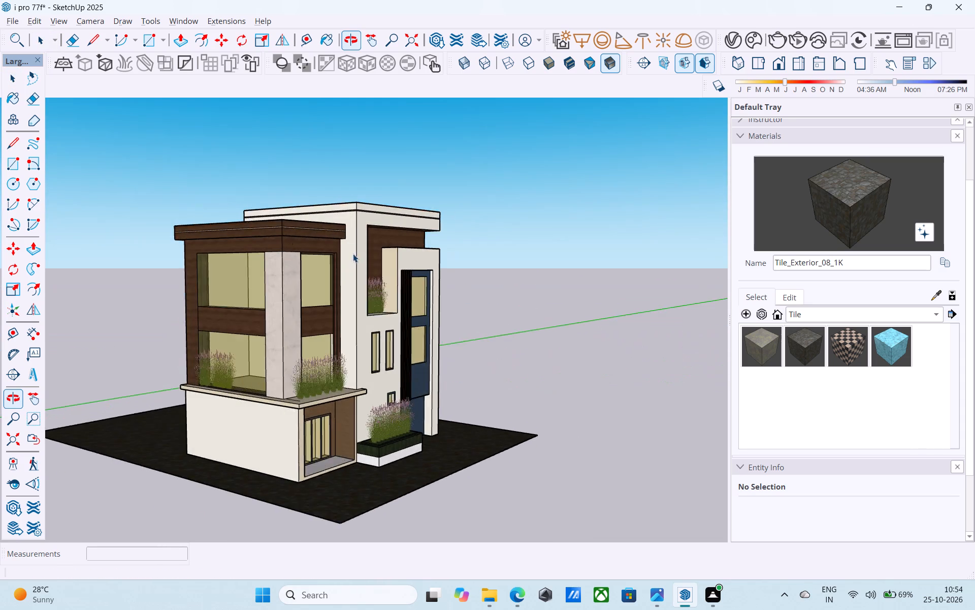
scroll(353, 254, up, 3)
click(358, 259)
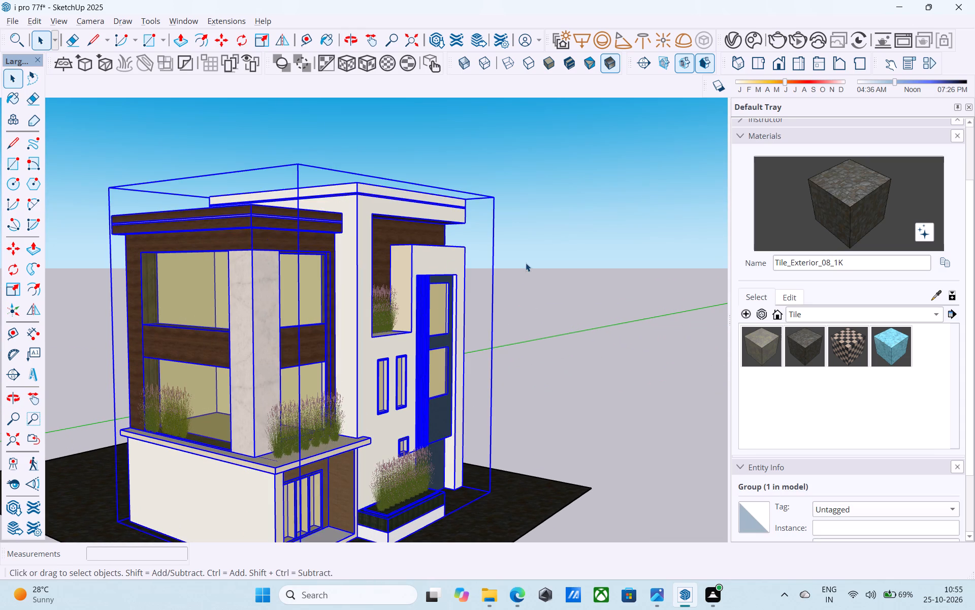
click(527, 263)
Save the model and purge its unused items.
scroll(323, 237, down, 5)
middle_drag(300, 240, 295, 252)
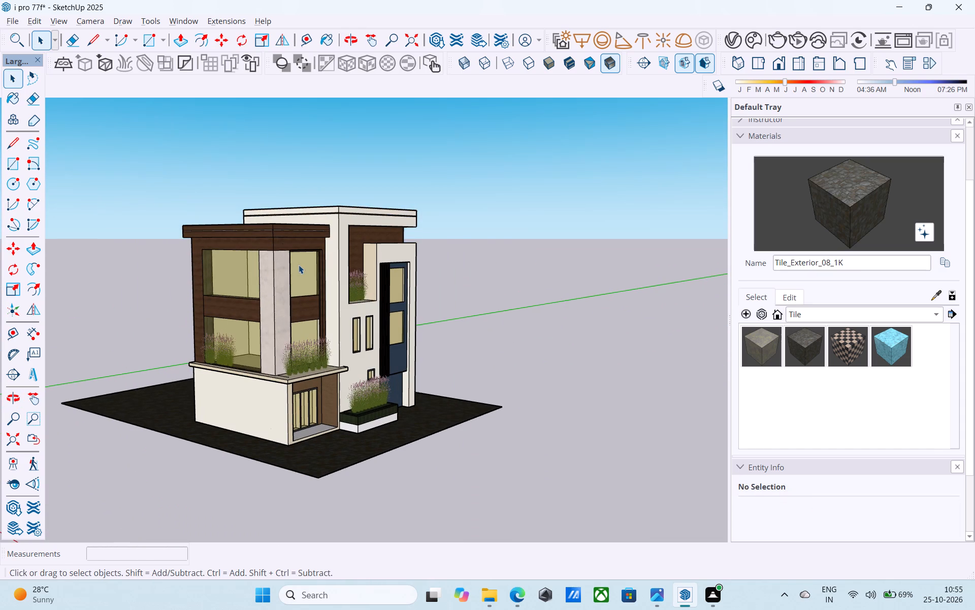
key(ctrl+s)
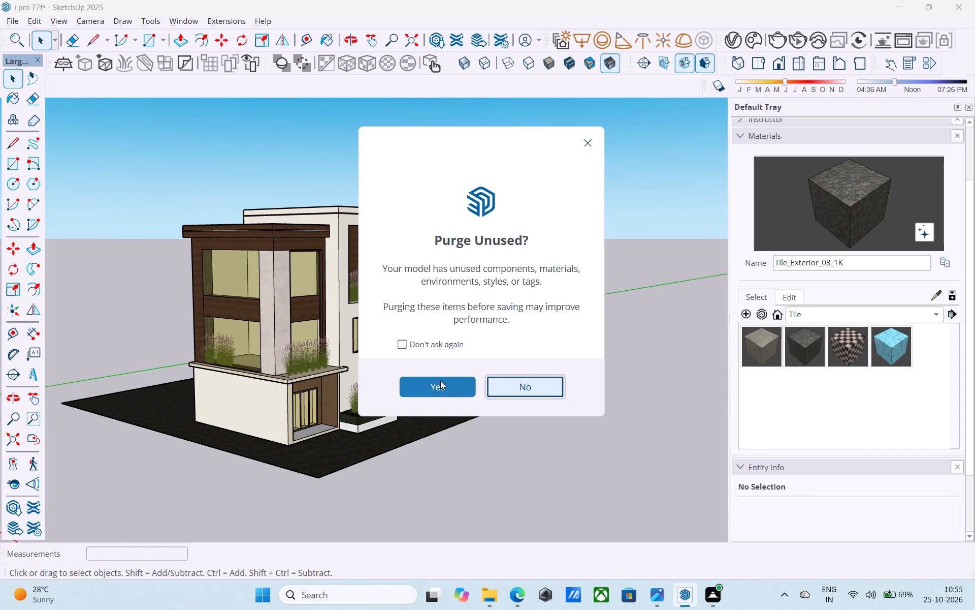
click(443, 382)
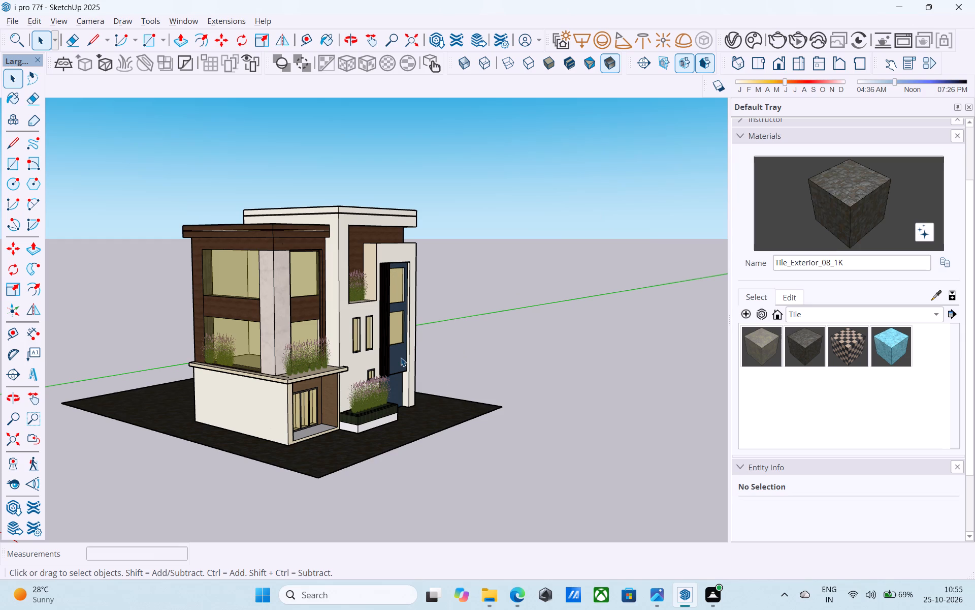
Review the house from its side wall, front corner and roof.
middle_drag(379, 354, 702, 344)
middle_drag(308, 334, 332, 332)
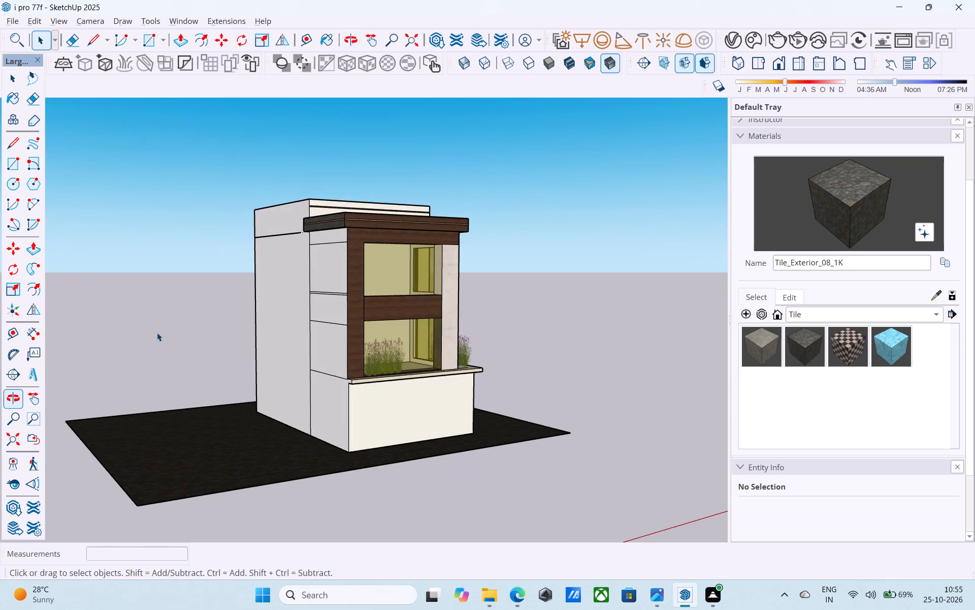
middle_drag(438, 332, 136, 378)
middle_drag(461, 383, 353, 373)
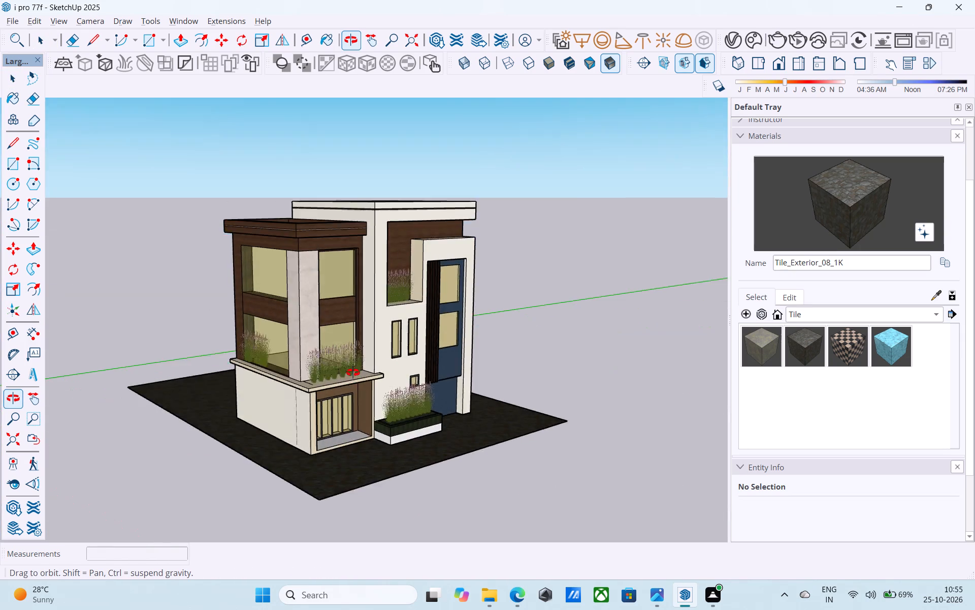
middle_drag(353, 373, 353, 374)
scroll(352, 378, up, 1)
scroll(337, 278, down, 4)
scroll(334, 188, up, 8)
scroll(331, 188, down, 2)
middle_drag(368, 270, 367, 210)
scroll(370, 213, up, 3)
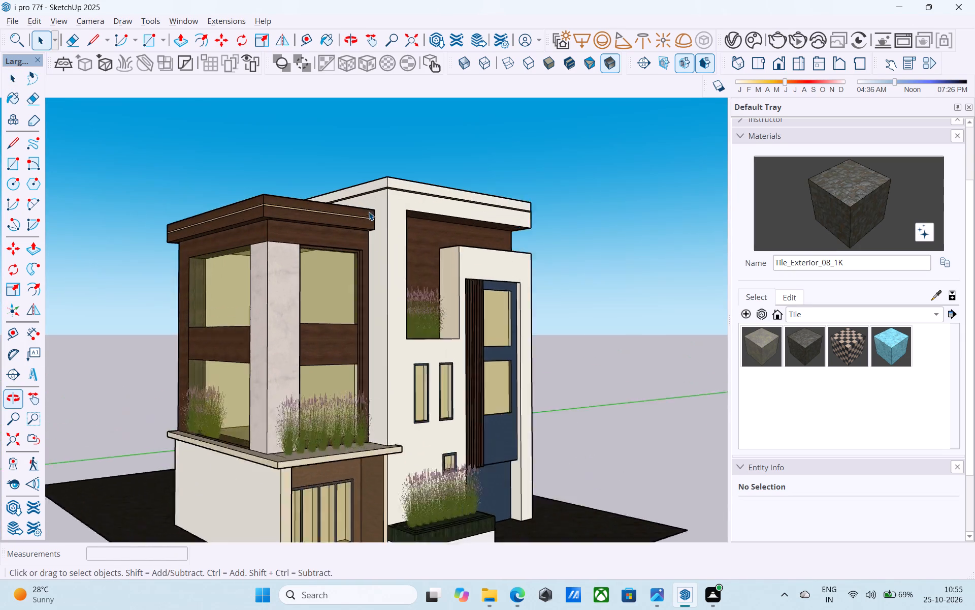
scroll(369, 211, up, 2)
middle_drag(368, 210, 315, 385)
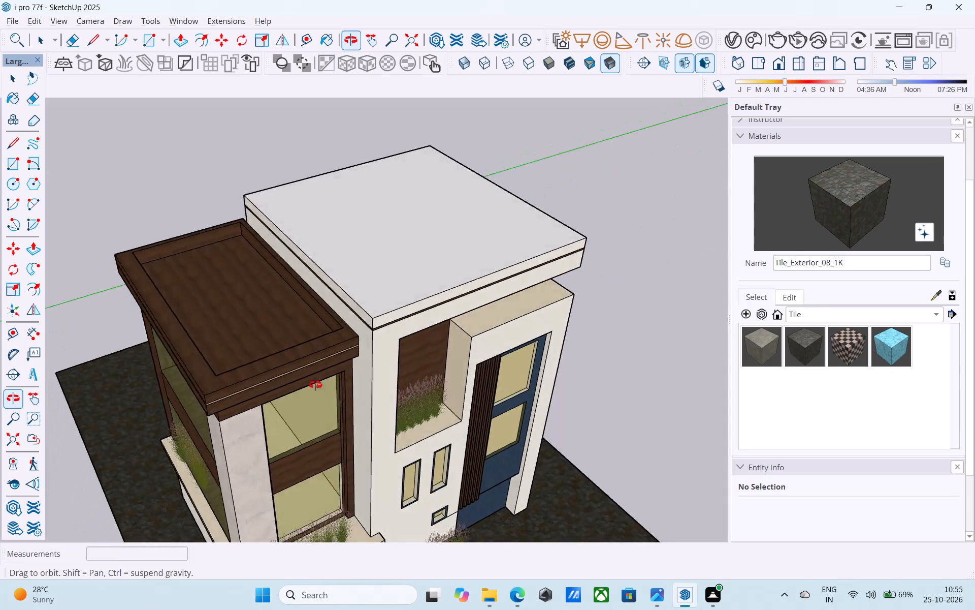
Inspect the thin dark wood strip around the white block's roof edge up close.
middle_drag(315, 385, 50, 299)
middle_drag(63, 302, 725, 261)
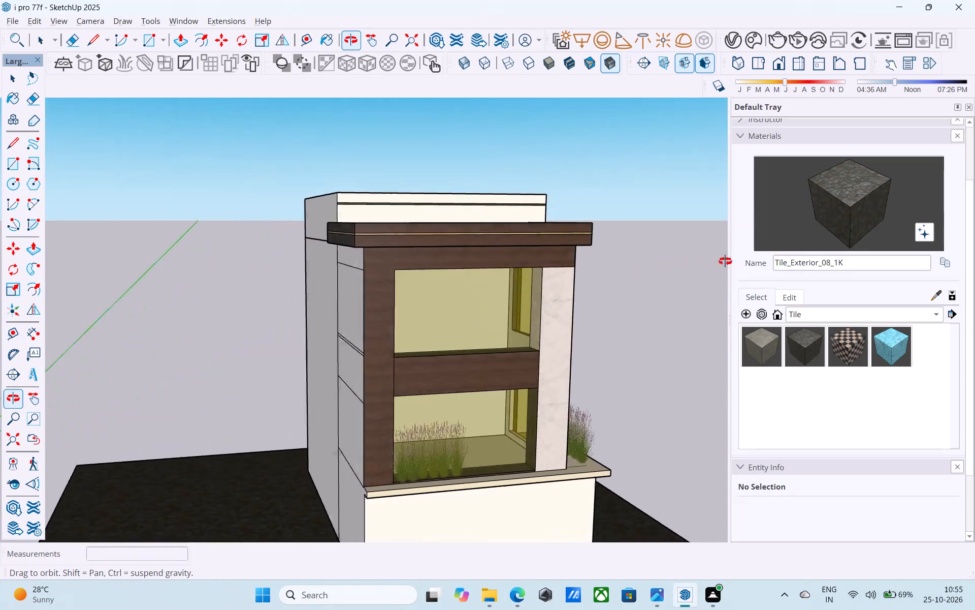
middle_drag(725, 261, 306, 241)
scroll(375, 188, up, 12)
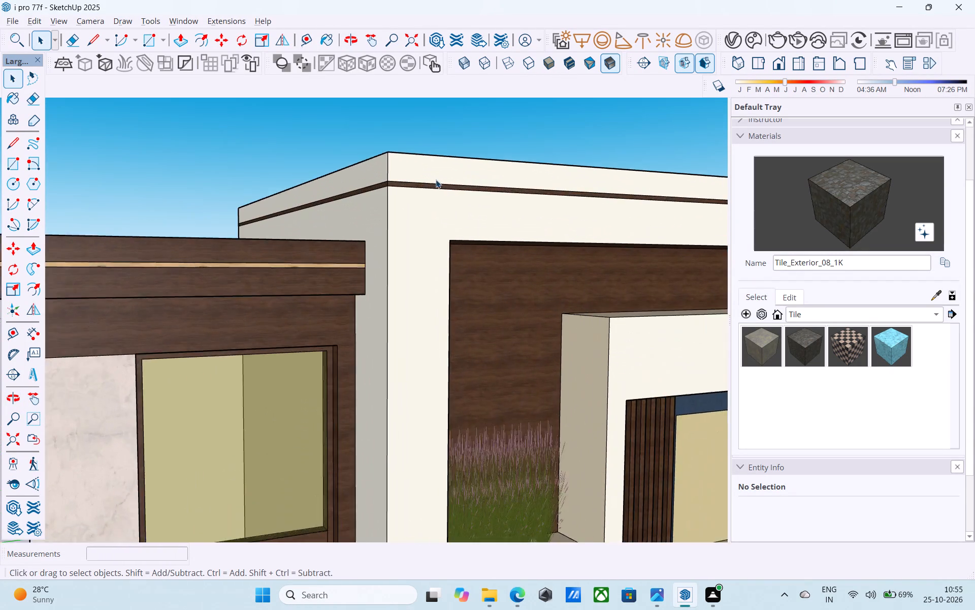
scroll(436, 179, up, 19)
scroll(336, 188, down, 6)
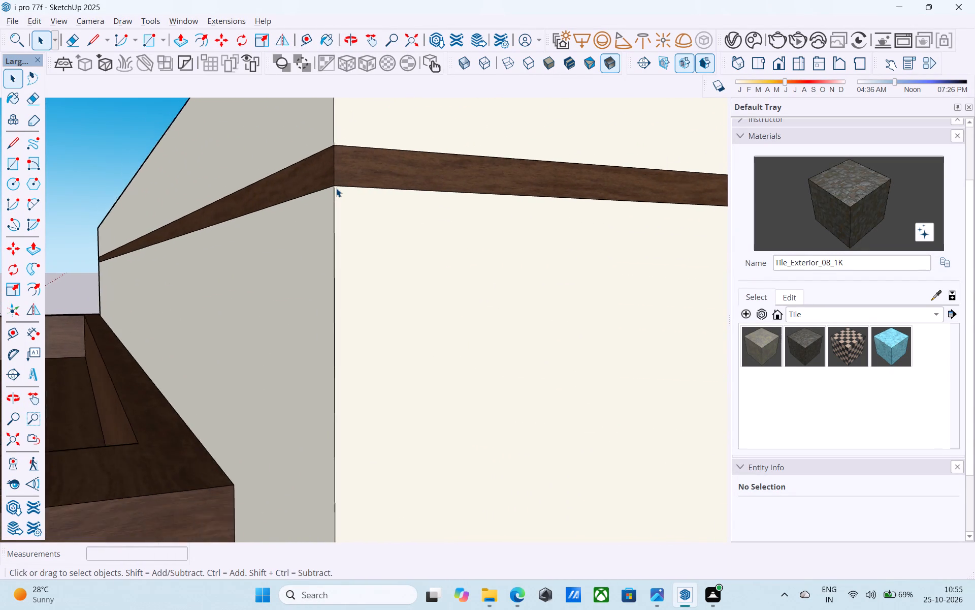
scroll(336, 188, down, 1)
scroll(336, 188, up, 2)
scroll(335, 188, down, 3)
scroll(332, 186, up, 5)
scroll(328, 184, down, 20)
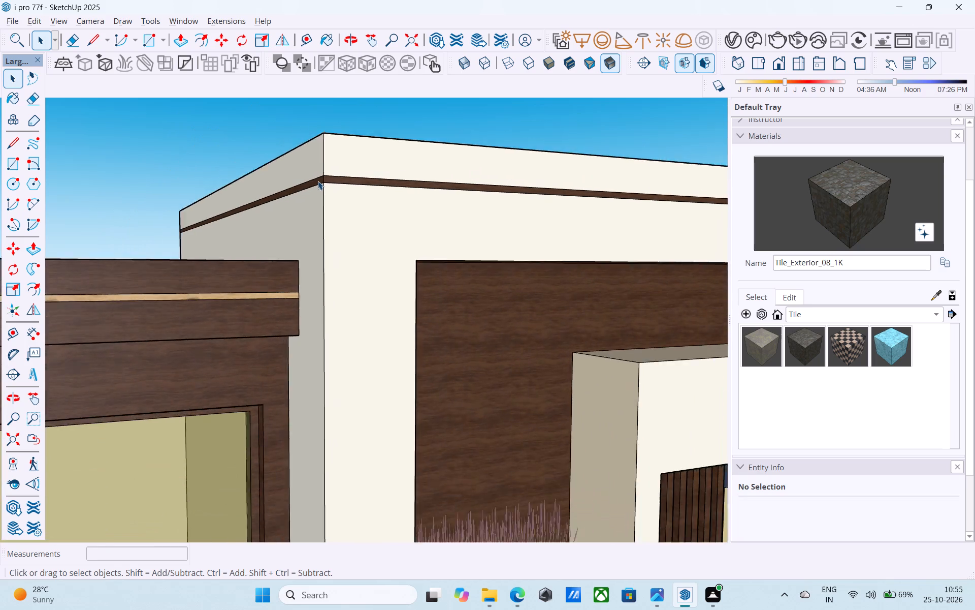
scroll(318, 181, down, 12)
scroll(315, 178, up, 1)
scroll(315, 178, down, 19)
Examine the whole house and plot from the front corner, the side and a low viewpoint.
middle_drag(316, 179, 397, 213)
scroll(335, 262, up, 5)
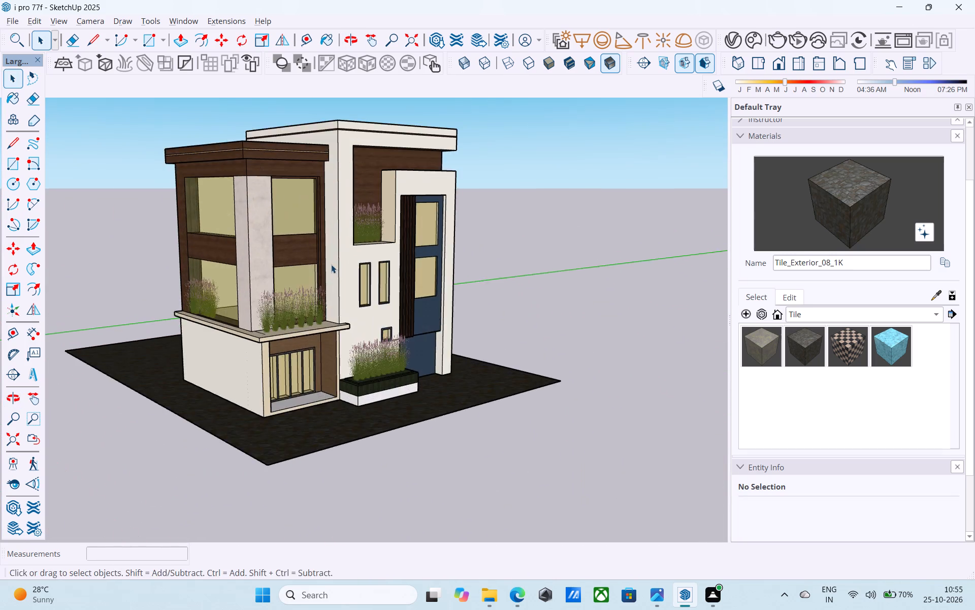
middle_drag(313, 280, 375, 282)
scroll(372, 270, down, 4)
middle_drag(363, 307, 354, 417)
scroll(303, 267, up, 4)
middle_drag(300, 275, 627, 235)
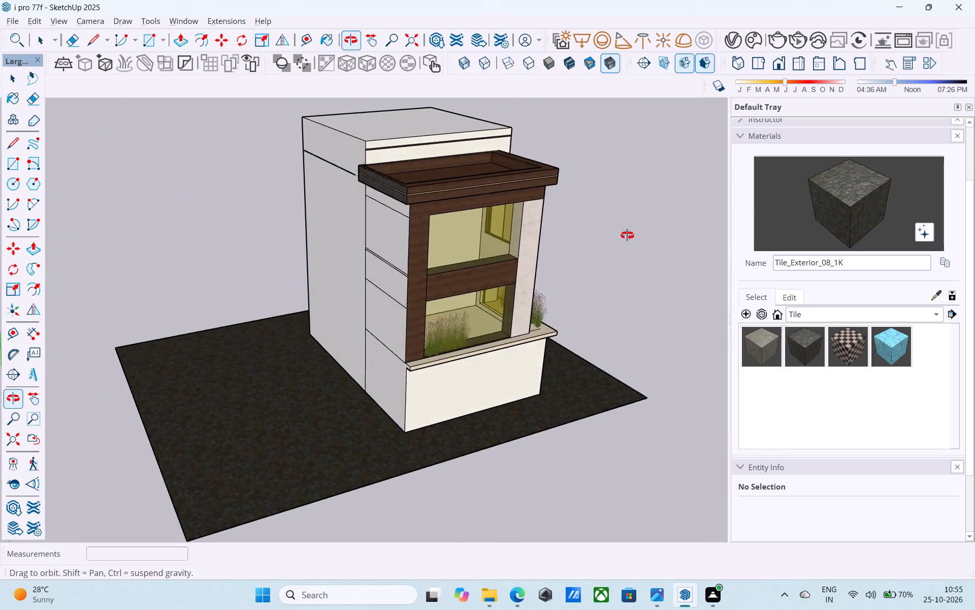
middle_drag(627, 235, 335, 223)
middle_drag(415, 350, 425, 246)
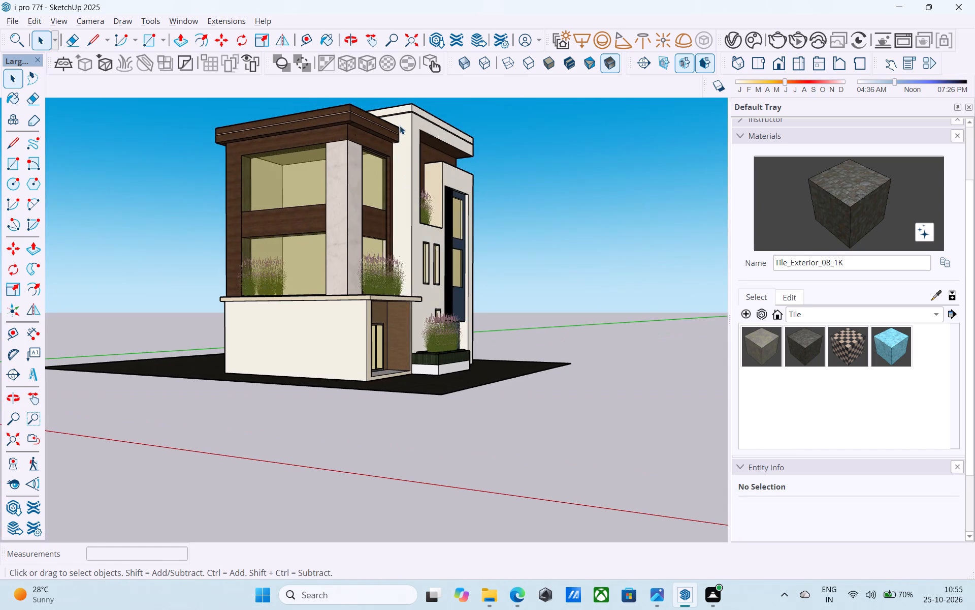
scroll(277, 478, down, 2)
scroll(353, 145, up, 4)
middle_drag(370, 220, 335, 207)
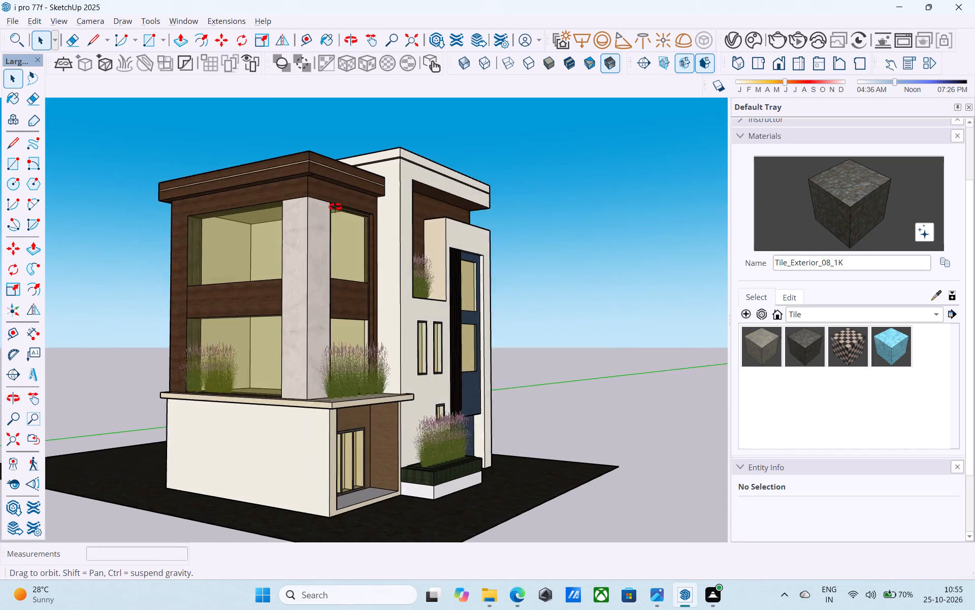
middle_drag(335, 207, 317, 208)
scroll(303, 170, up, 3)
middle_drag(285, 210, 293, 296)
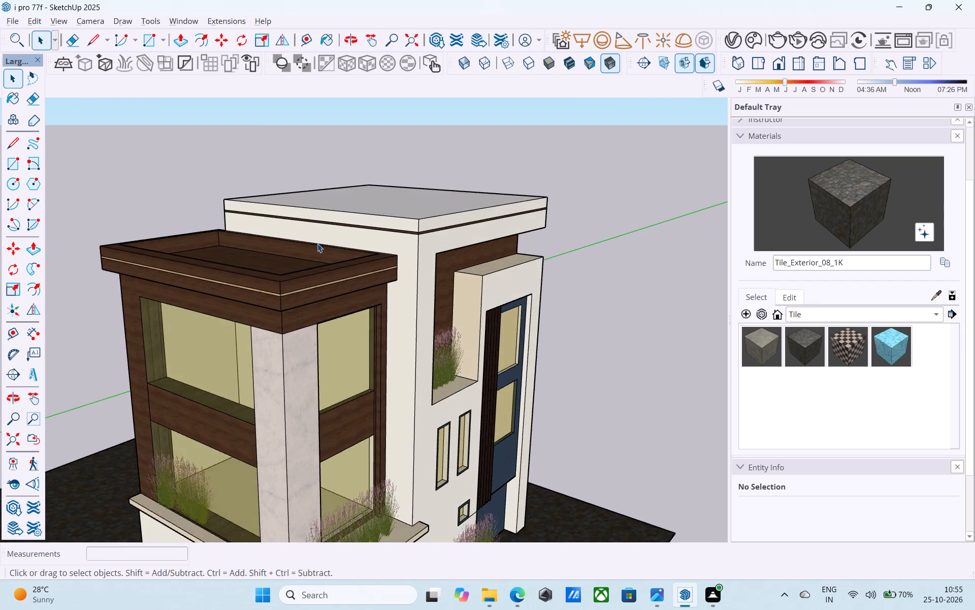
scroll(323, 220, down, 5)
middle_drag(326, 272, 431, 157)
scroll(419, 258, up, 4)
scroll(419, 258, down, 4)
middle_drag(394, 282, 366, 315)
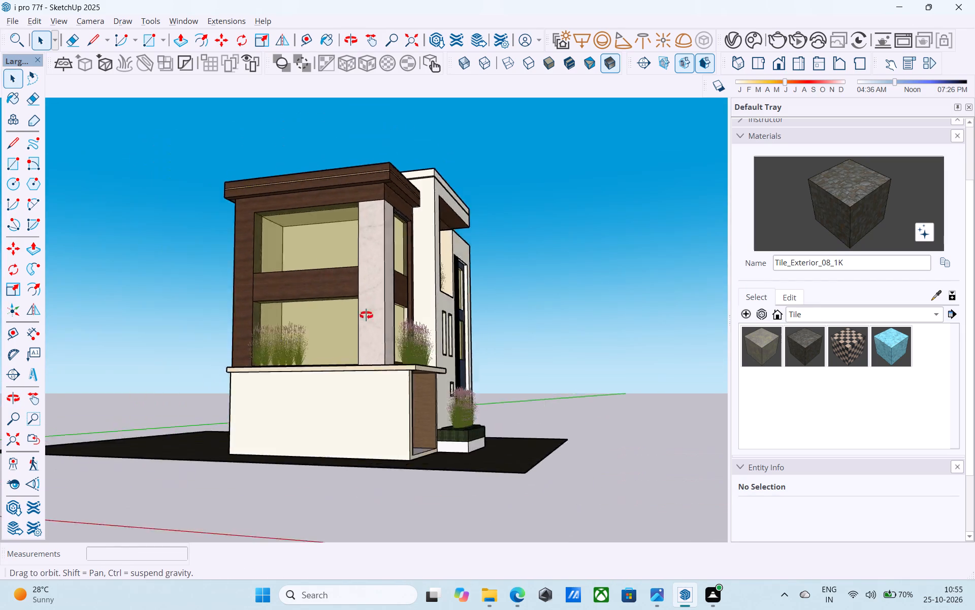
middle_drag(366, 315, 303, 435)
Inspect the white block's roof edge and upper planter up close, and compare them with the whole front facade.
scroll(376, 238, up, 4)
middle_drag(378, 239, 321, 212)
scroll(384, 215, down, 2)
scroll(433, 217, up, 7)
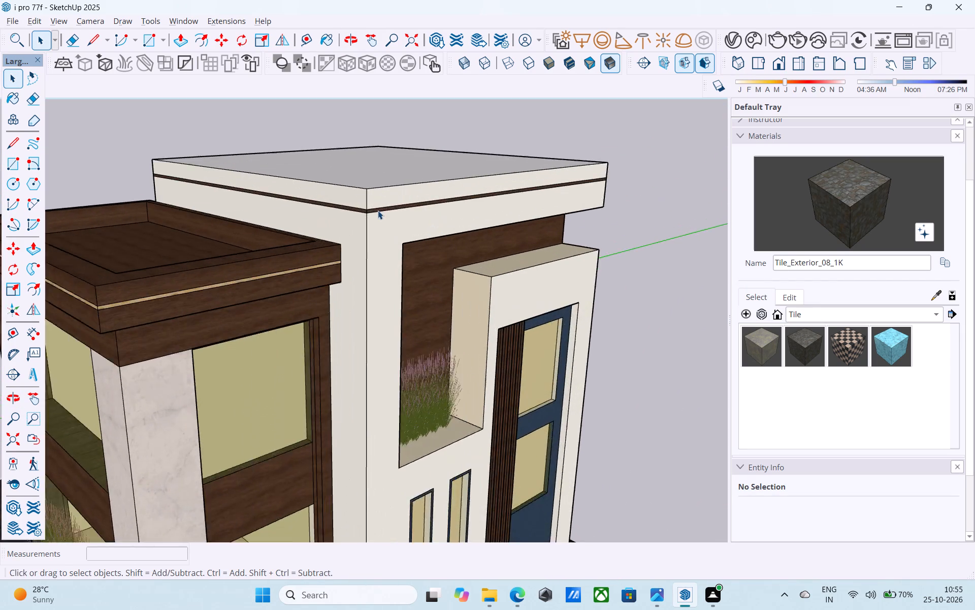
scroll(378, 210, up, 12)
scroll(364, 209, down, 14)
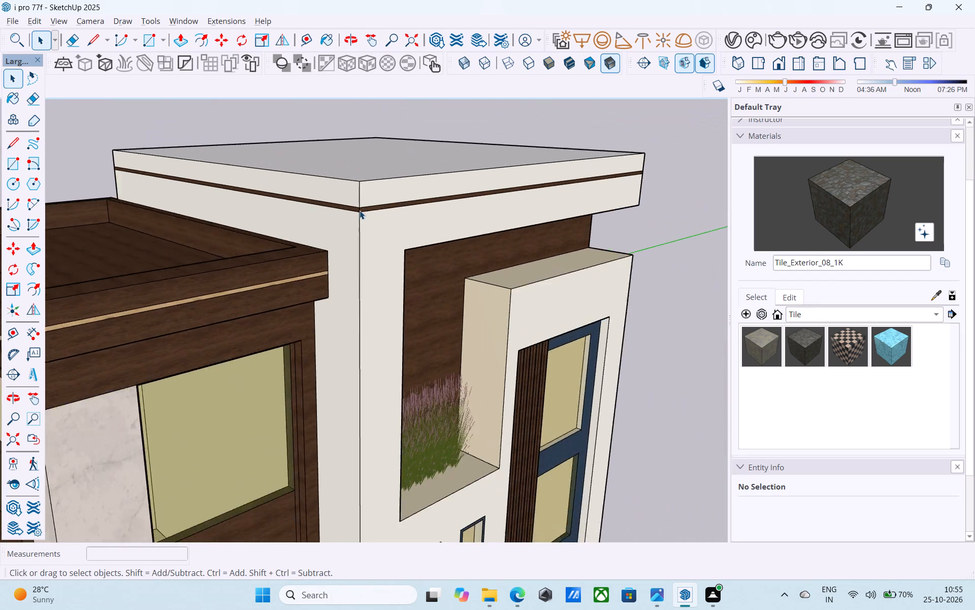
scroll(360, 210, down, 4)
middle_drag(339, 251, 400, 174)
scroll(387, 140, down, 4)
middle_drag(391, 222, 337, 203)
scroll(204, 240, down, 6)
middle_drag(199, 287, 241, 337)
scroll(247, 192, up, 6)
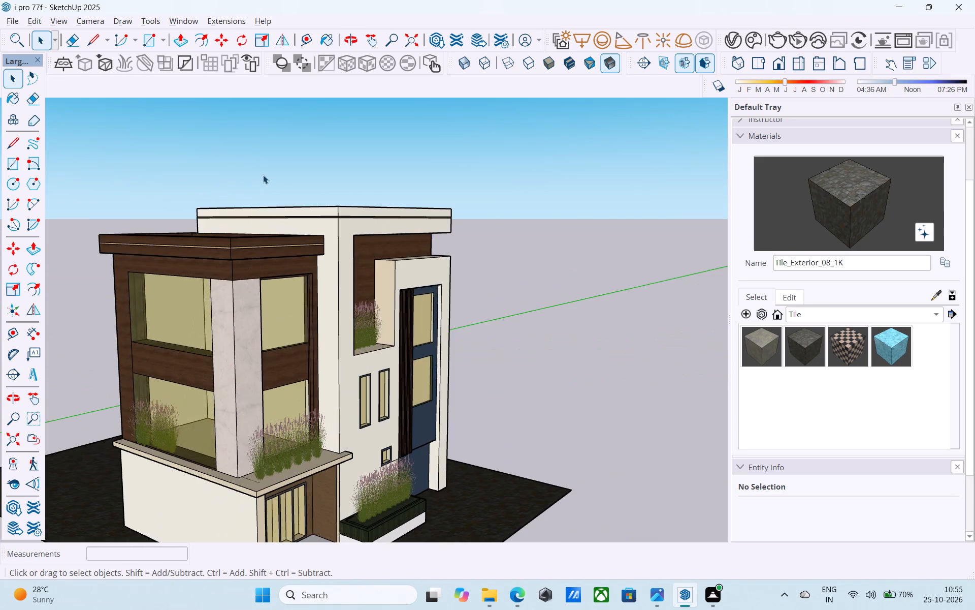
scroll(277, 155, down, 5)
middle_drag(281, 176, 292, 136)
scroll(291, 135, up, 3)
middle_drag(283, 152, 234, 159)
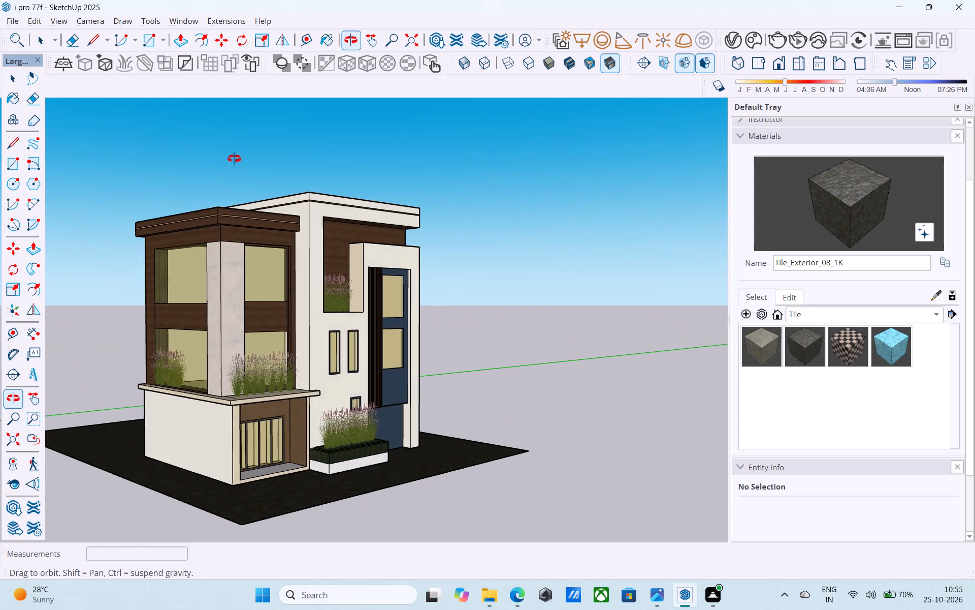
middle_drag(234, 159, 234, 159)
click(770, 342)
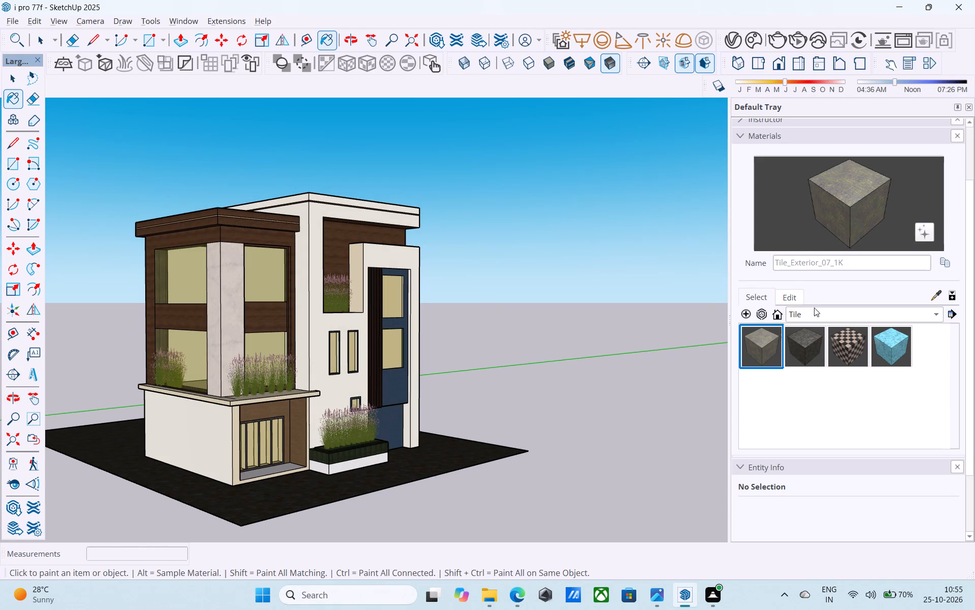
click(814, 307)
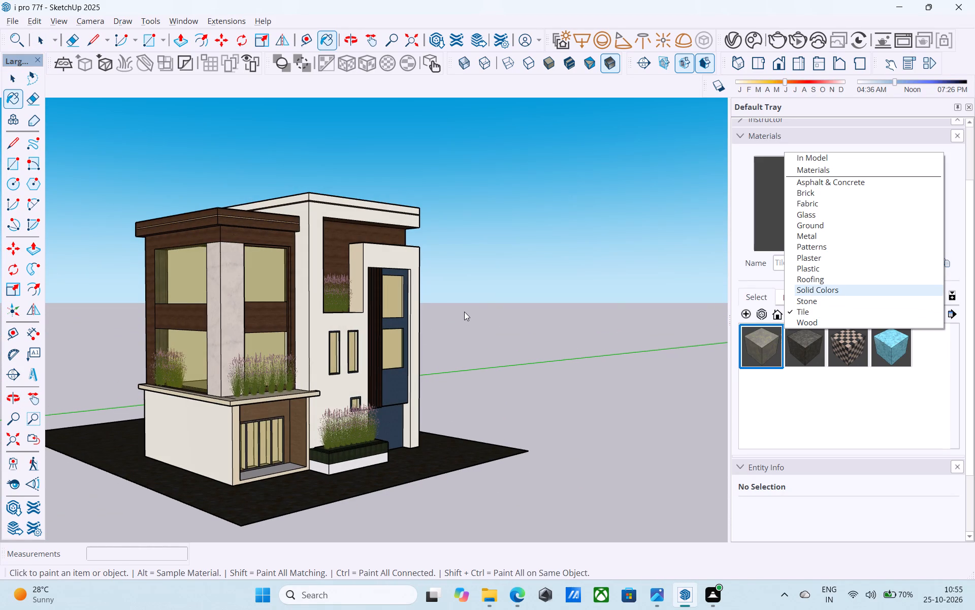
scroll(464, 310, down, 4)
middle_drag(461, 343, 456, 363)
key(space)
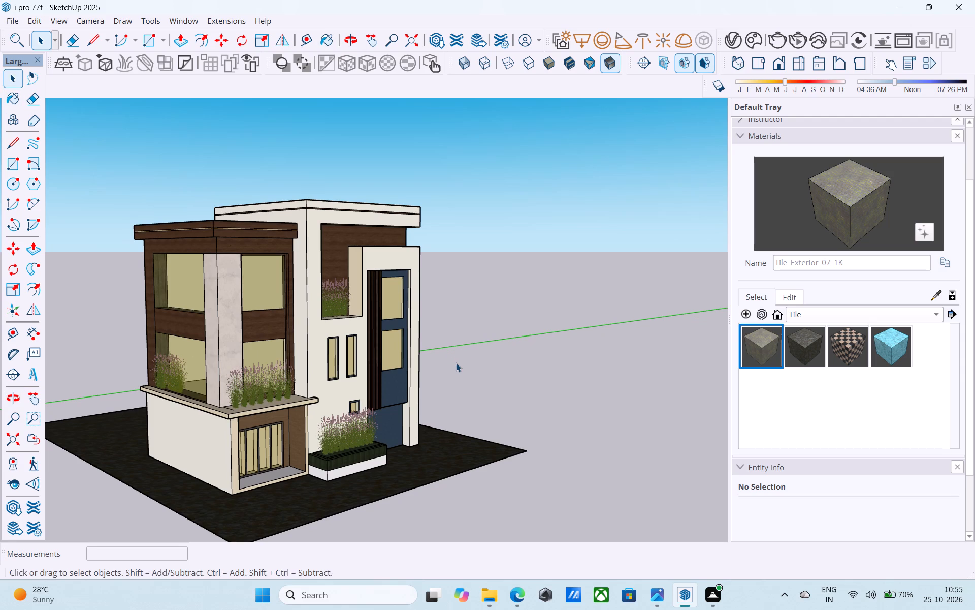
Offset the outer edge of the paved plot face 6" inward to form a narrow border strip.
scroll(460, 354, down, 8)
middle_drag(468, 352, 434, 420)
scroll(432, 423, up, 7)
middle_drag(434, 433, 409, 420)
scroll(409, 434, up, 4)
scroll(411, 439, down, 2)
scroll(413, 439, up, 2)
scroll(413, 439, down, 3)
middle_drag(415, 439, 411, 436)
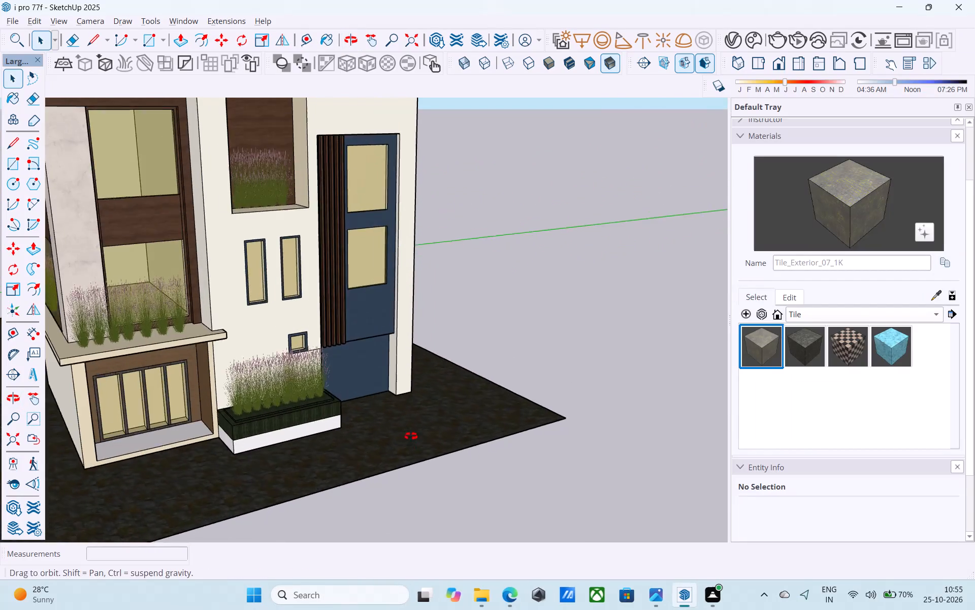
middle_drag(411, 436, 390, 470)
click(390, 470)
scroll(489, 411, down, 11)
middle_drag(478, 419, 440, 433)
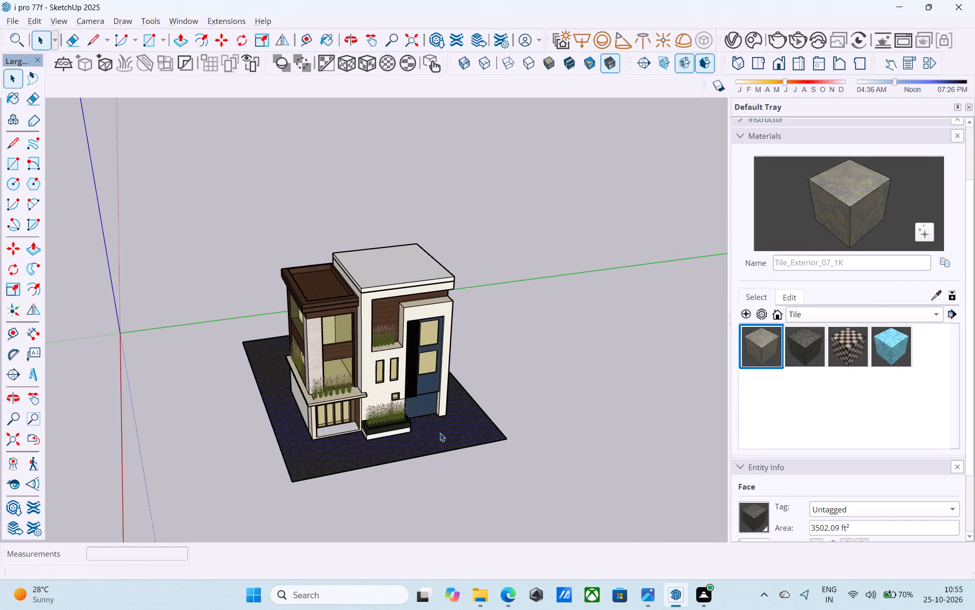
key(f)
scroll(440, 433, up, 6)
click(440, 433)
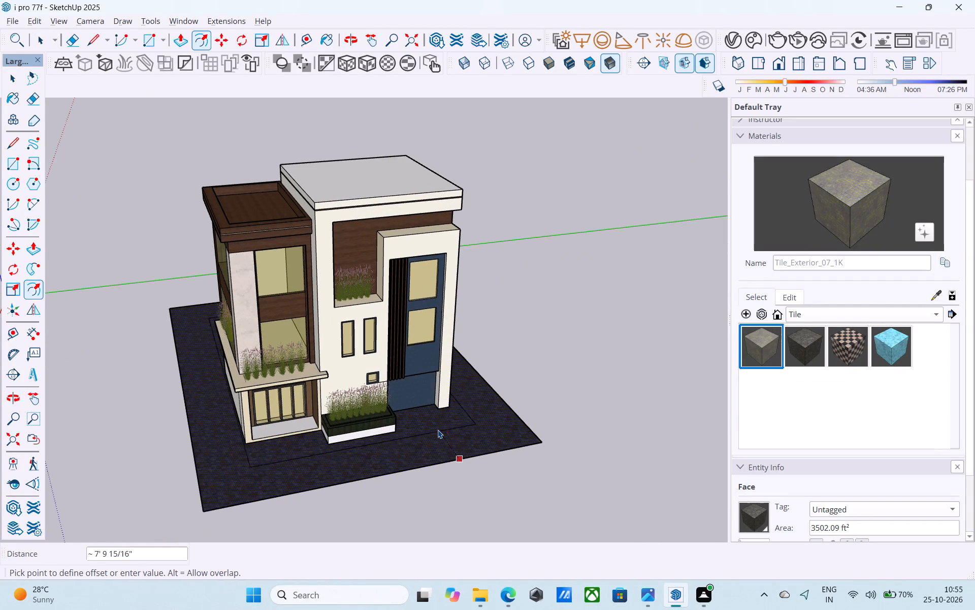
text(6")
key(Return)
key(space)
Push/Pull the plot's border strip up 5' to form a boundary wall around the house.
scroll(428, 424, down, 5)
middle_drag(426, 420, 410, 437)
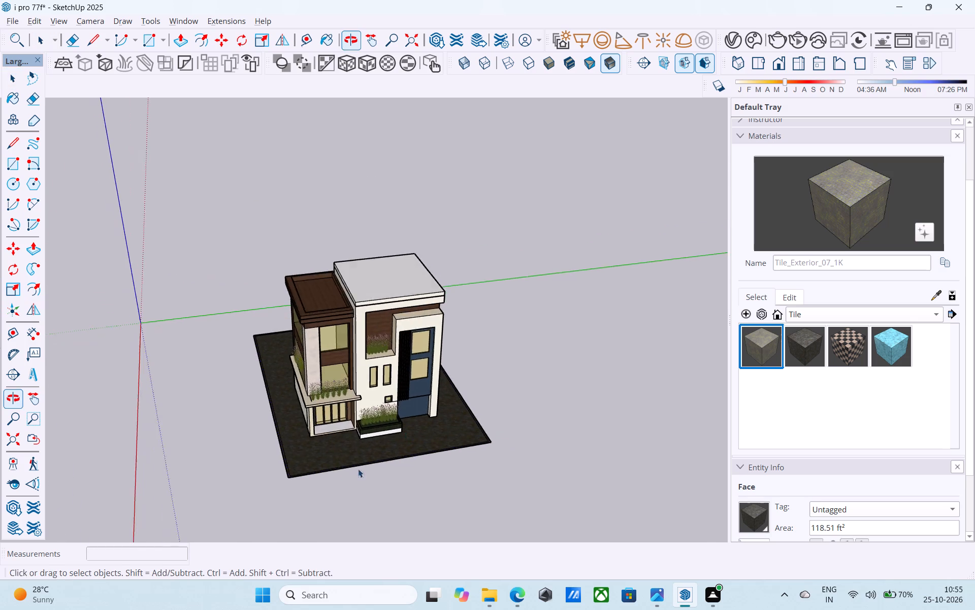
scroll(326, 478, up, 20)
click(248, 458)
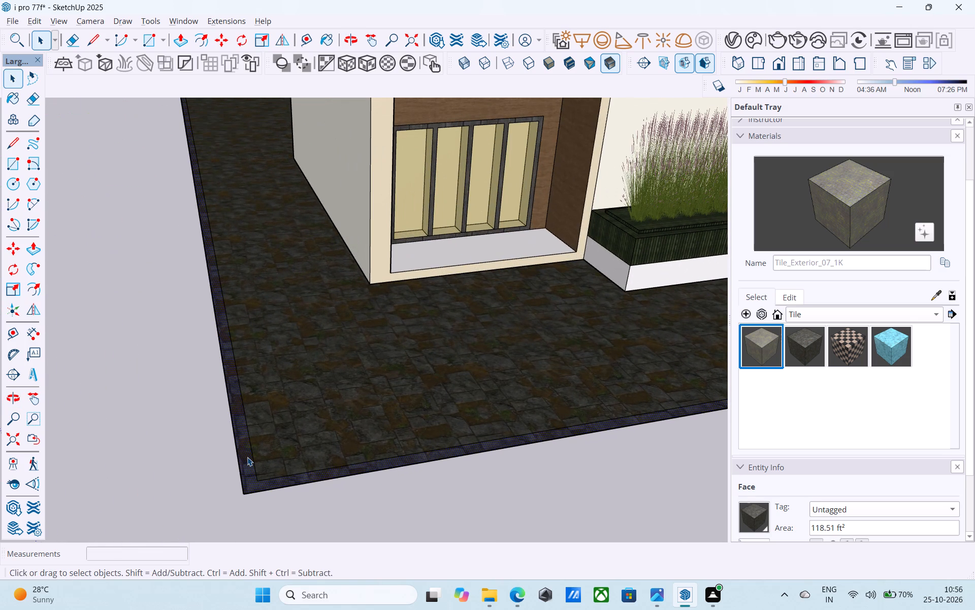
key(p)
click(247, 456)
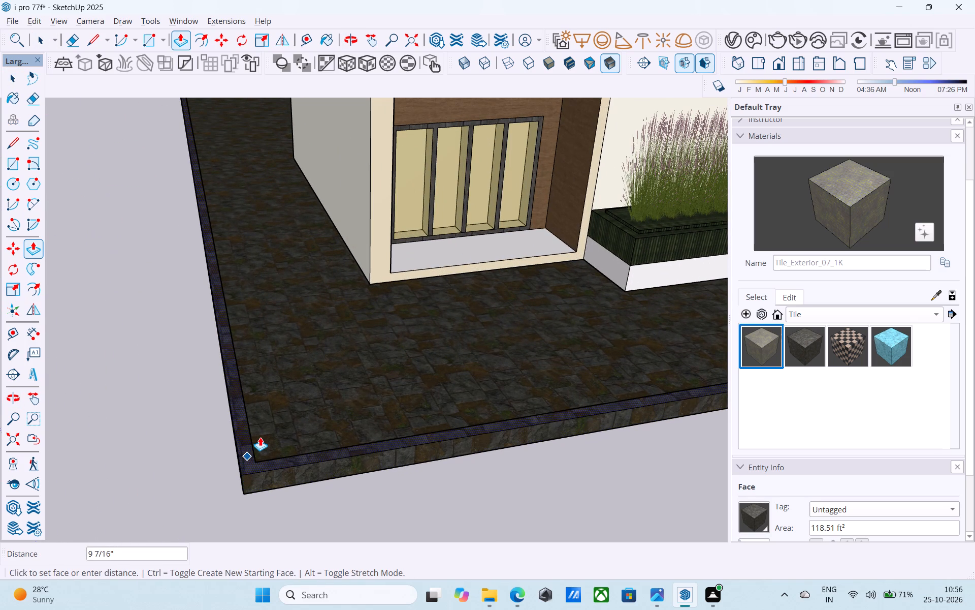
text(5')
key(Return)
key(space)
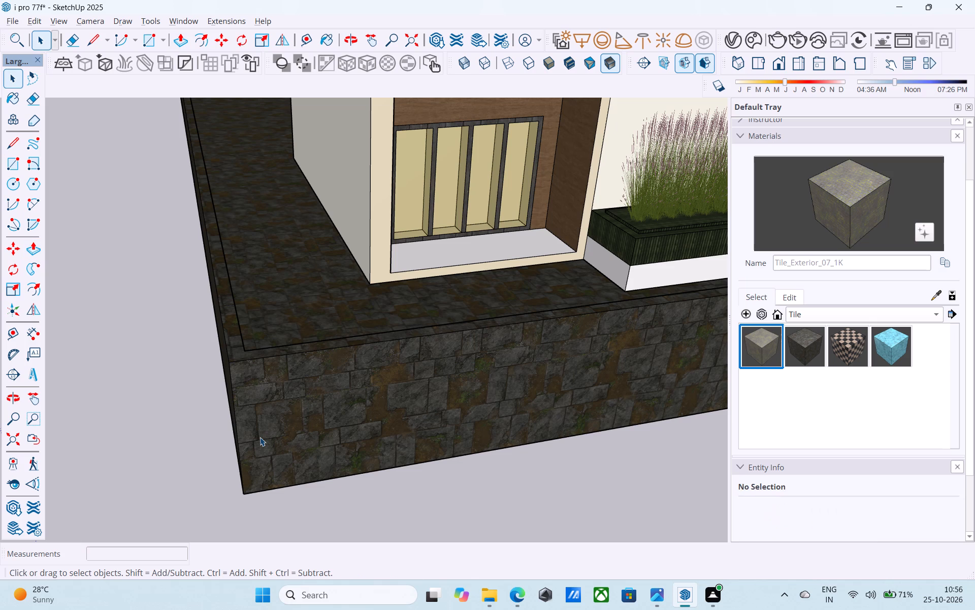
Inspect the boundary wall around the plot from below, the sides, the front and above.
scroll(246, 401, down, 14)
middle_drag(189, 392, 215, 200)
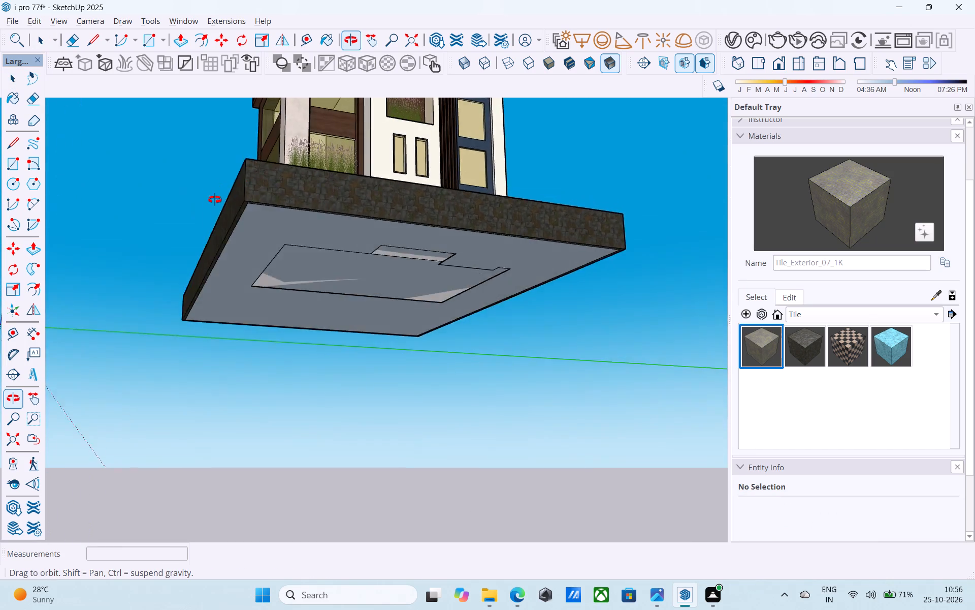
middle_drag(215, 200, 165, 386)
scroll(171, 388, down, 7)
middle_drag(204, 386, 551, 375)
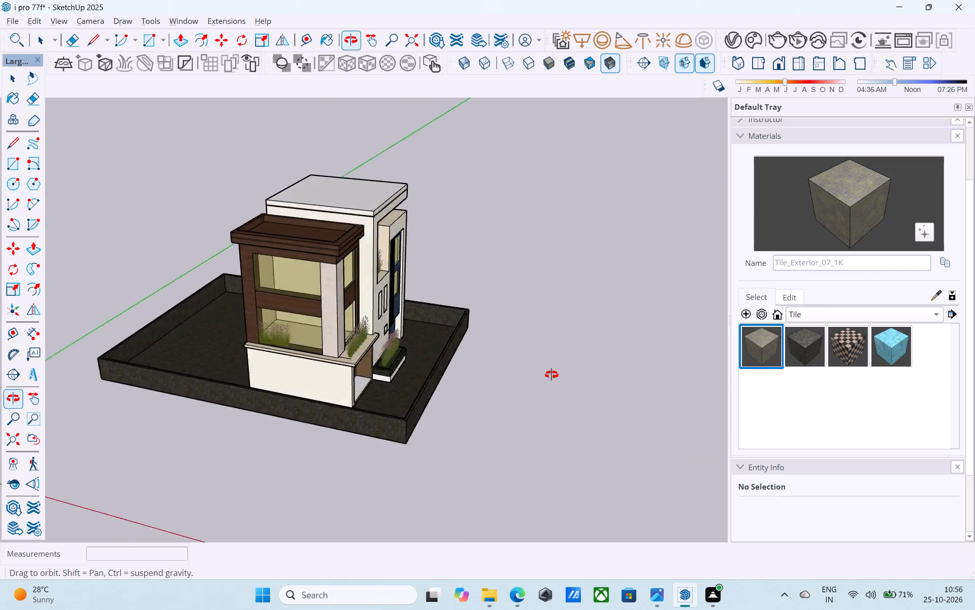
middle_drag(551, 375, 752, 379)
middle_drag(91, 407, 751, 375)
middle_drag(113, 367, 650, 346)
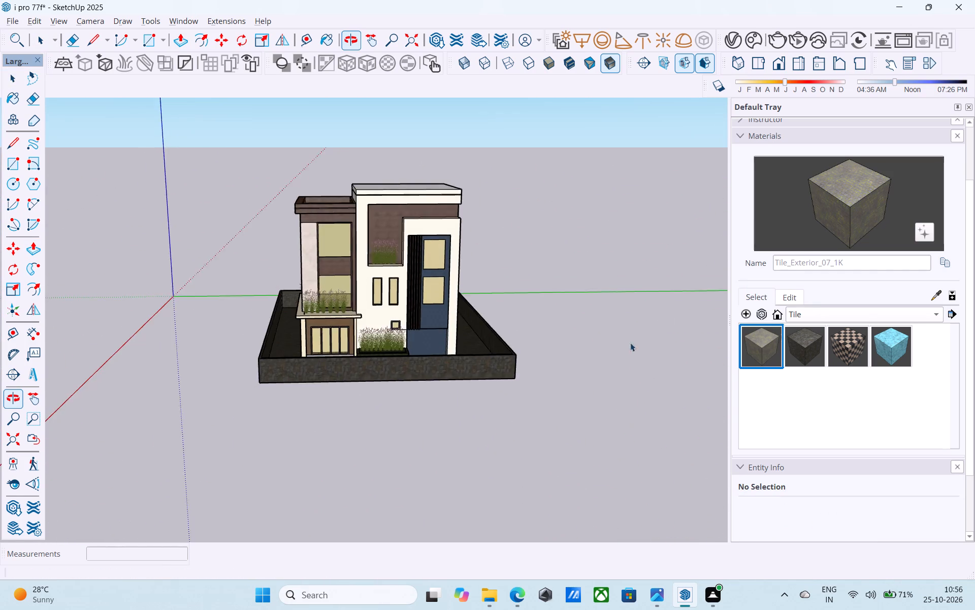
scroll(410, 381, up, 6)
middle_drag(332, 363, 323, 442)
scroll(323, 442, up, 1)
scroll(323, 446, down, 4)
middle_drag(318, 453, 316, 487)
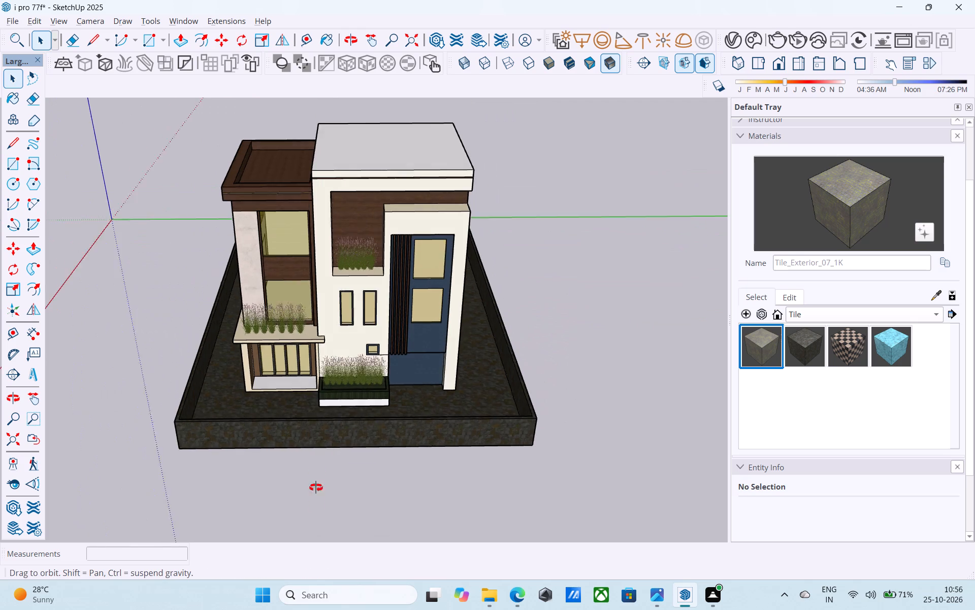
middle_drag(316, 487, 385, 490)
scroll(292, 256, up, 5)
scroll(293, 221, down, 6)
middle_drag(291, 329, 291, 391)
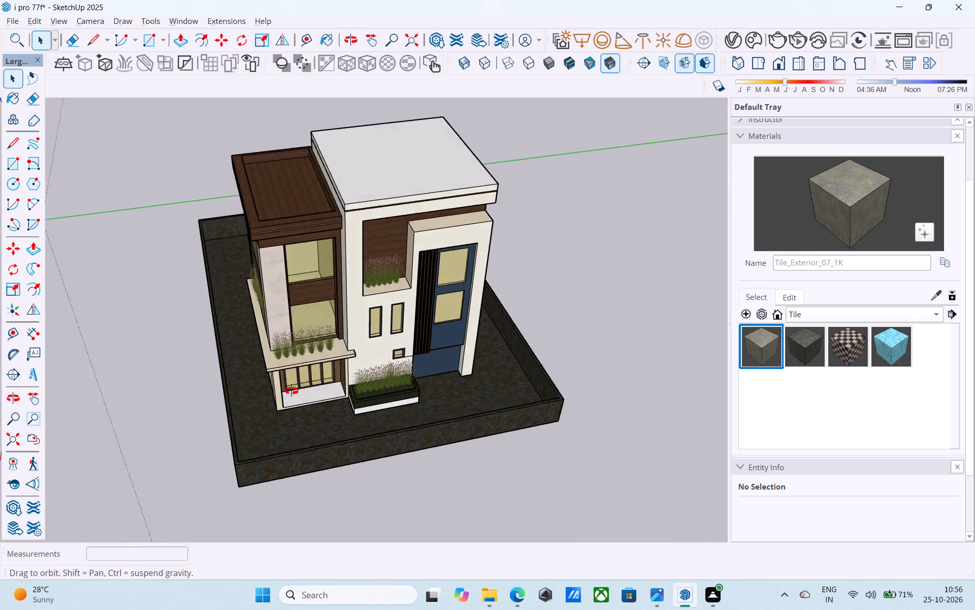
middle_drag(291, 391, 315, 282)
scroll(295, 461, down, 1)
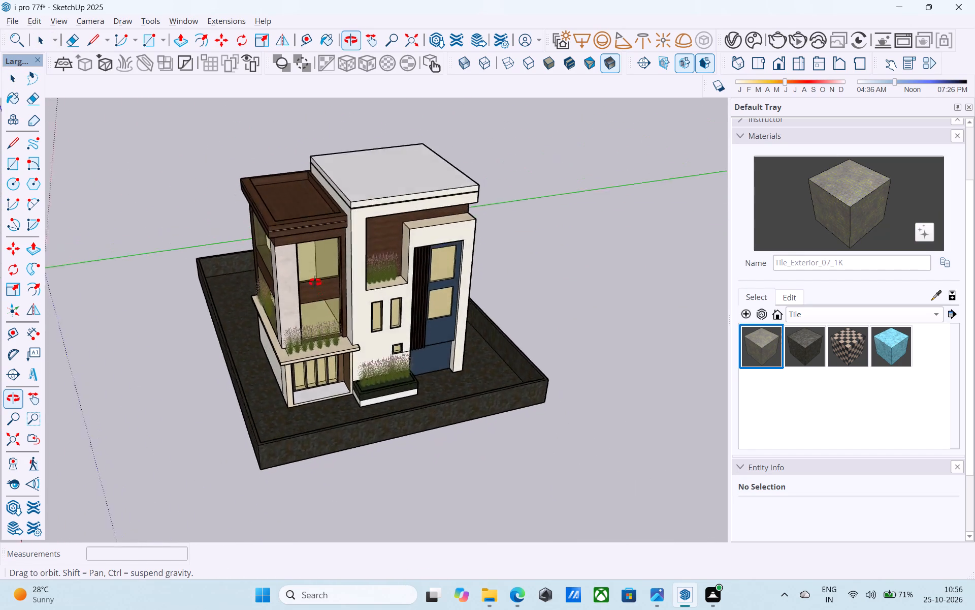
middle_drag(315, 282, 375, 368)
scroll(403, 361, up, 1)
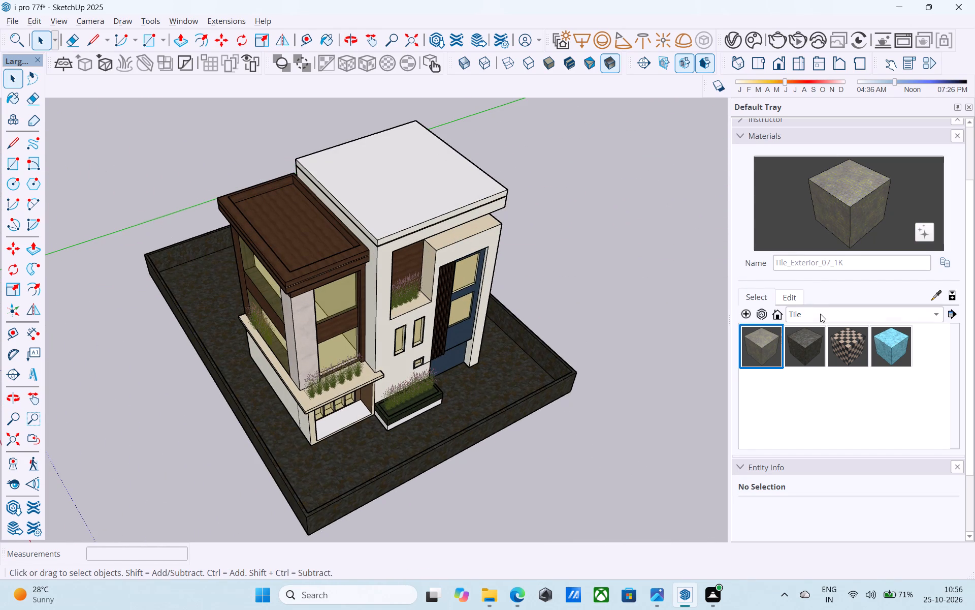
Paint the white block's roof top, side wall and front wall with the in-model <0053_Ivory> material.
click(820, 314)
click(802, 184)
click(801, 335)
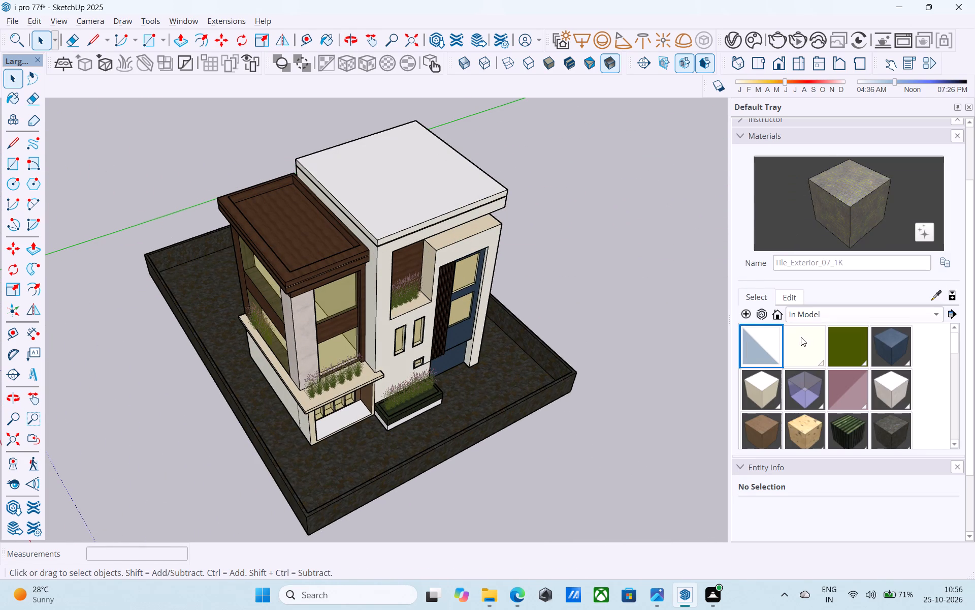
click(430, 179)
middle_drag(416, 201, 241, 116)
scroll(240, 151, down, 3)
middle_drag(256, 202, 386, 80)
scroll(386, 80, up, 3)
scroll(310, 152, up, 2)
scroll(315, 238, down, 9)
scroll(327, 196, up, 7)
scroll(305, 207, down, 5)
middle_drag(315, 255, 466, 306)
scroll(350, 297, up, 5)
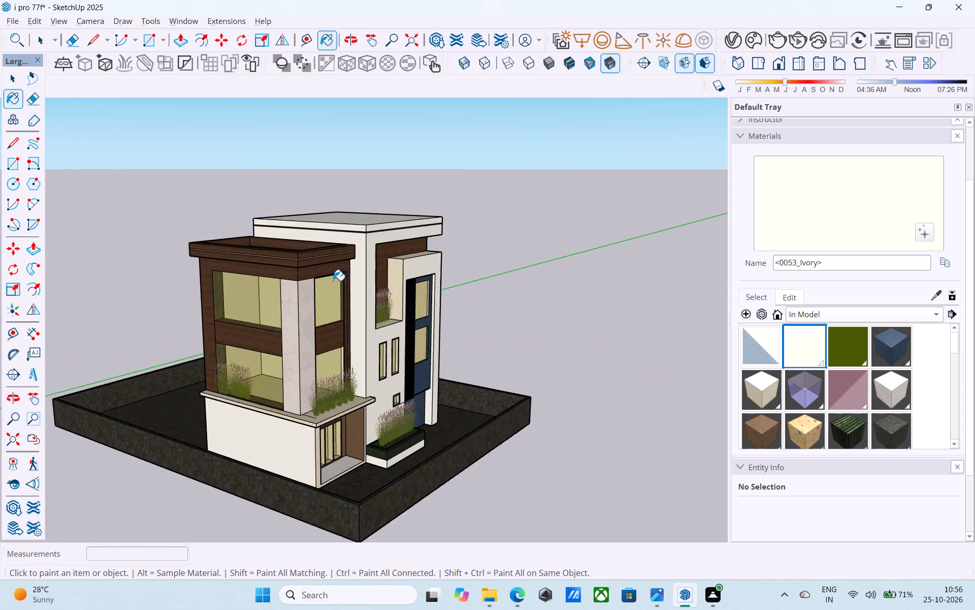
scroll(333, 281, up, 2)
scroll(373, 238, up, 9)
click(356, 231)
click(370, 236)
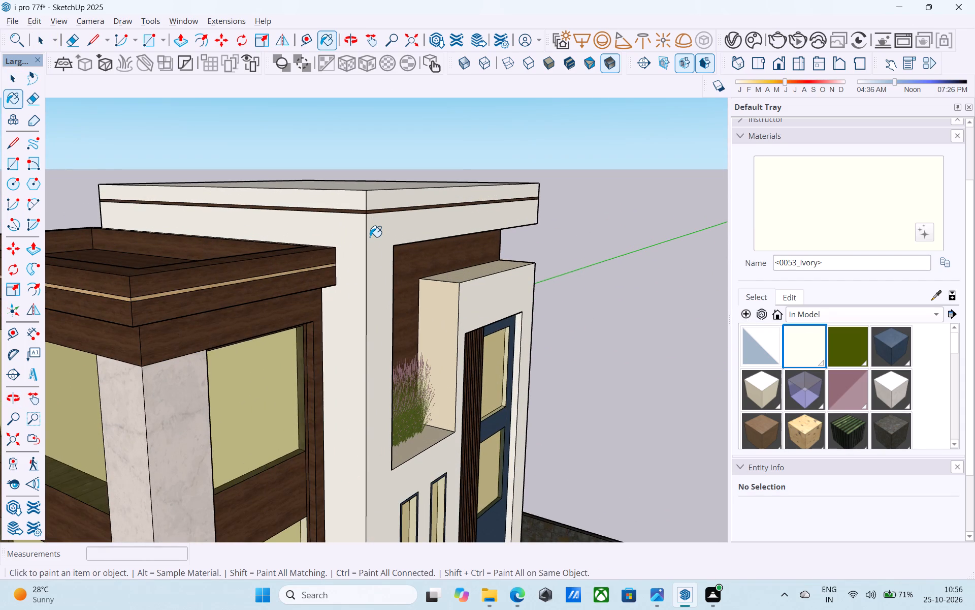
key(space)
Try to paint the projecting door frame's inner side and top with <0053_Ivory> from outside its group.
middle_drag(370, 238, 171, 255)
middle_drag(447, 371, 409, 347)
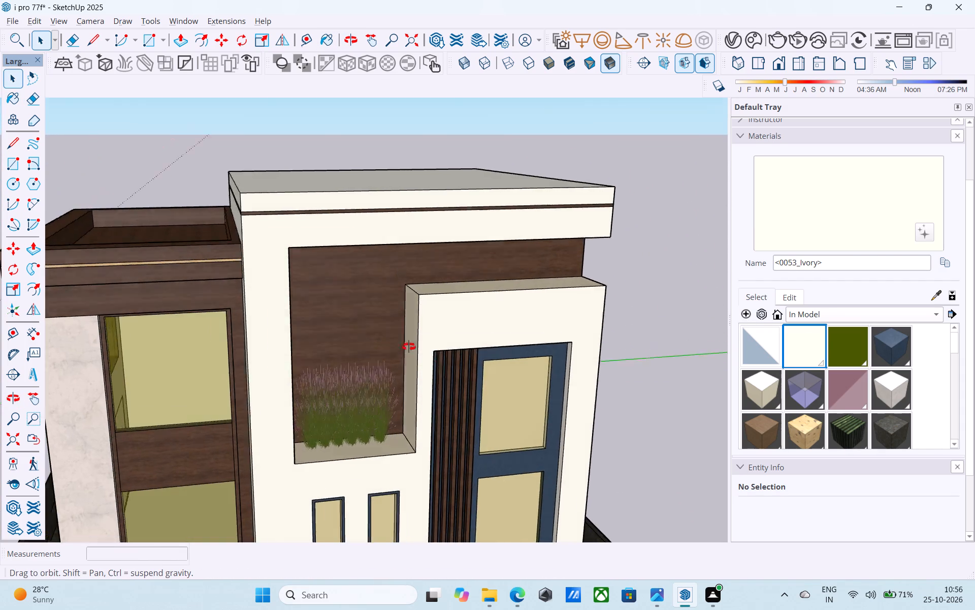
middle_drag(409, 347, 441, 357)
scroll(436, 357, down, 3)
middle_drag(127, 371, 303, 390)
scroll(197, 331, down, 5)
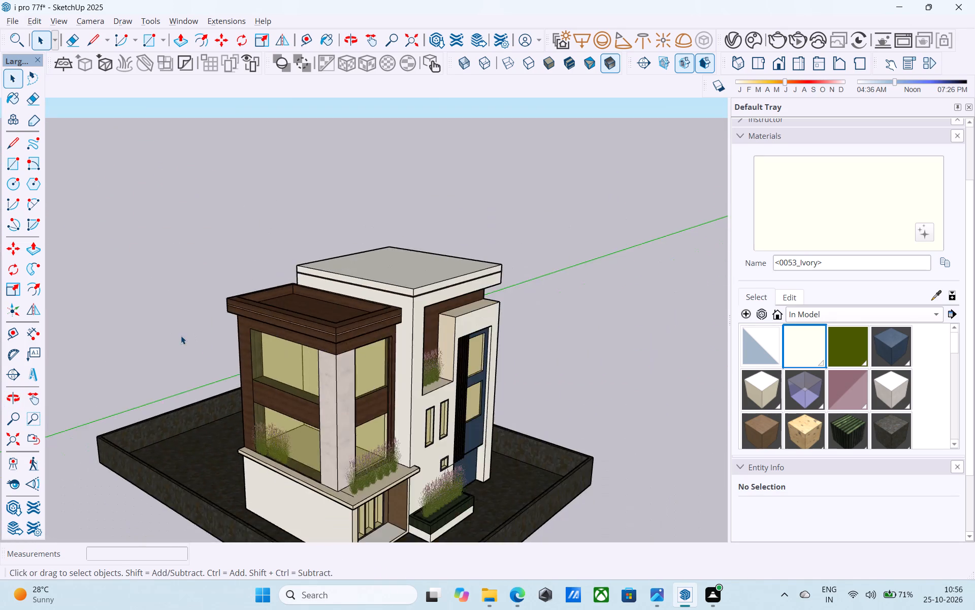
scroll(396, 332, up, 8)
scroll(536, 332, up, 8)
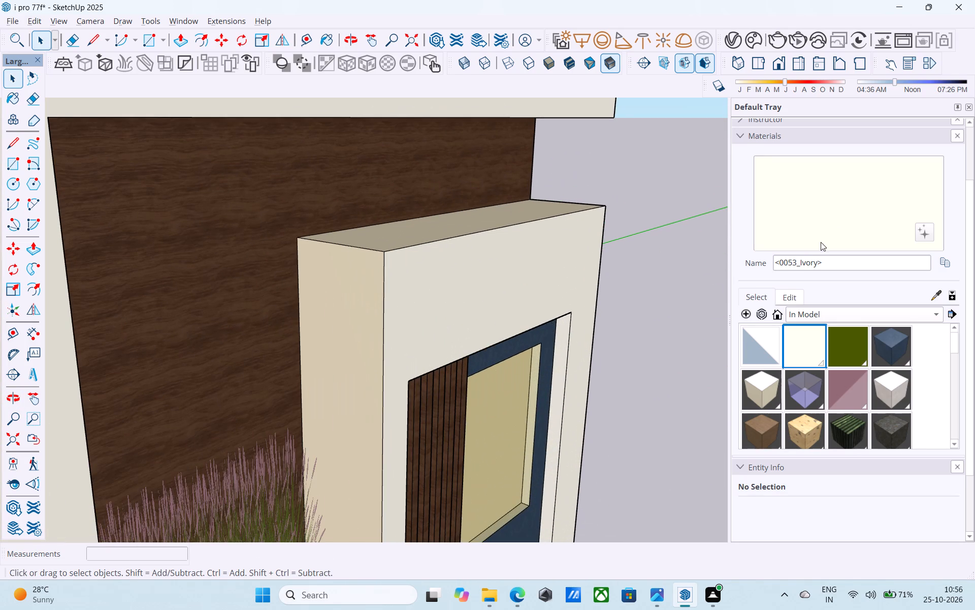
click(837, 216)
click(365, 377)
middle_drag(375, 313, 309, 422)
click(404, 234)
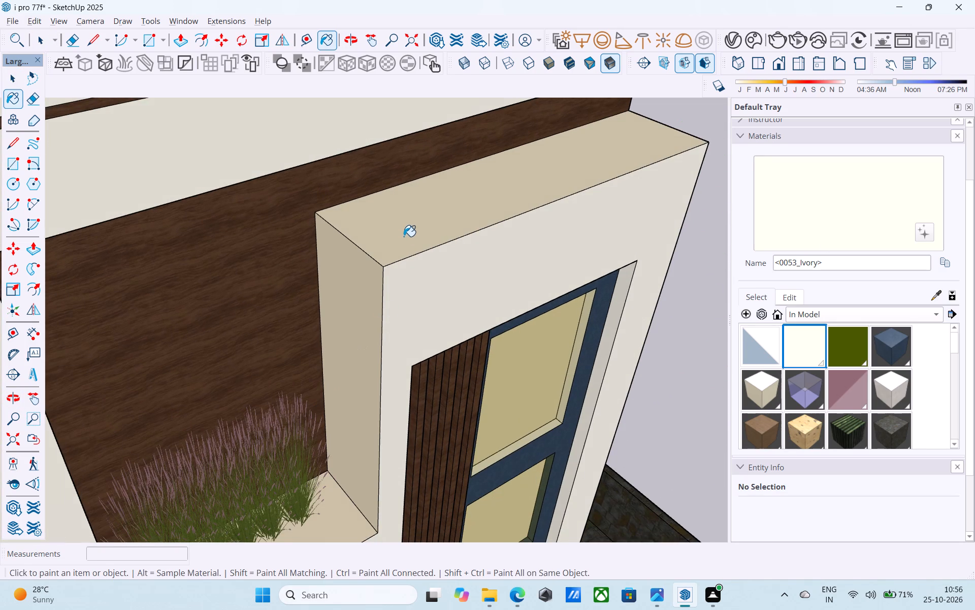
Open the projecting frame's group and paint its top and inner side faces with <0053_Ivory>.
key(space)
double_click(405, 234)
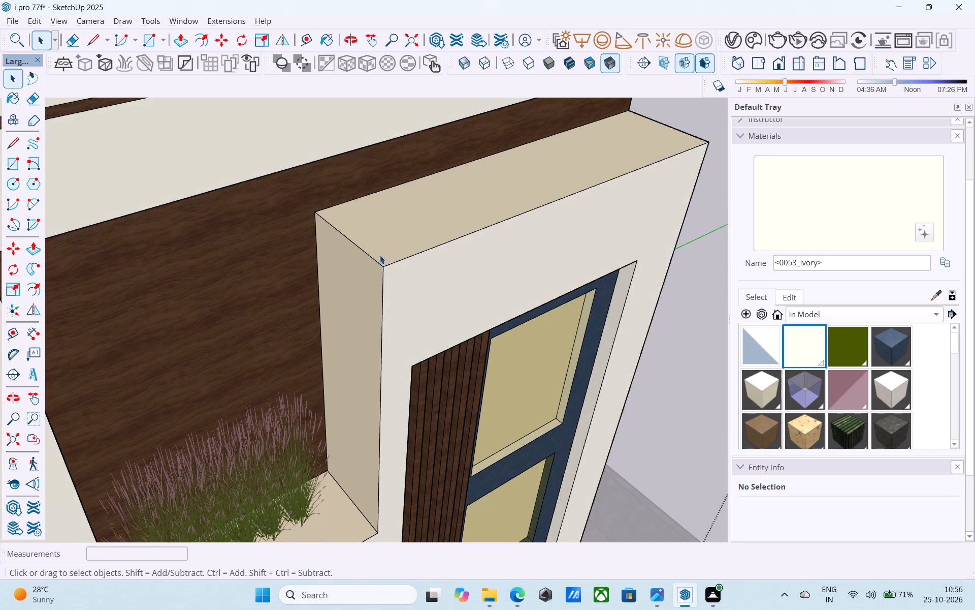
click(380, 255)
click(360, 270)
click(828, 195)
click(423, 225)
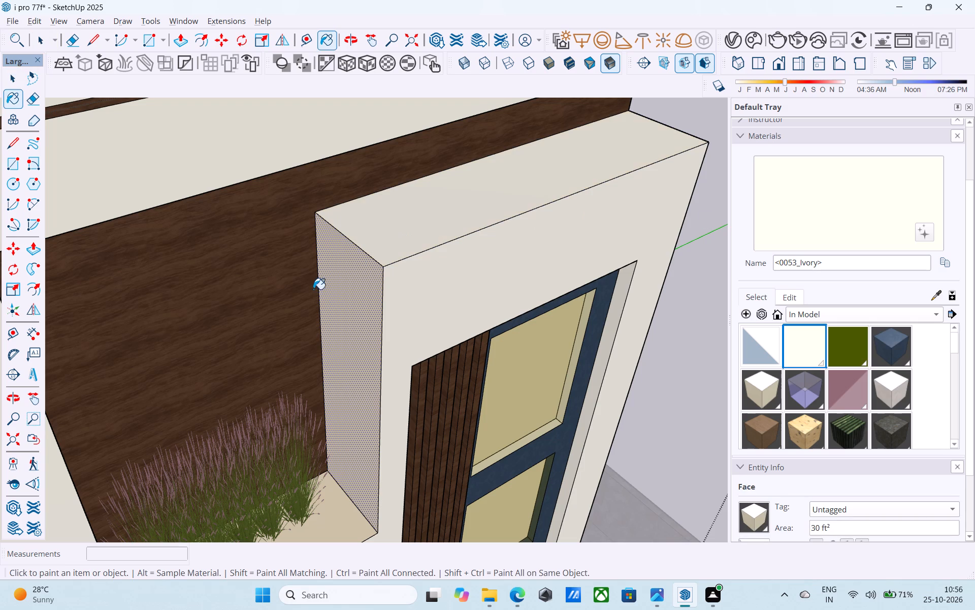
click(353, 294)
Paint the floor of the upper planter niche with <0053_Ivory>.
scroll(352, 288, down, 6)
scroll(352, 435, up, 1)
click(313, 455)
Paint the upper planter niche's floor with the in-model Wood_Veneer_15_1K material and close the group.
middle_drag(336, 446, 65, 317)
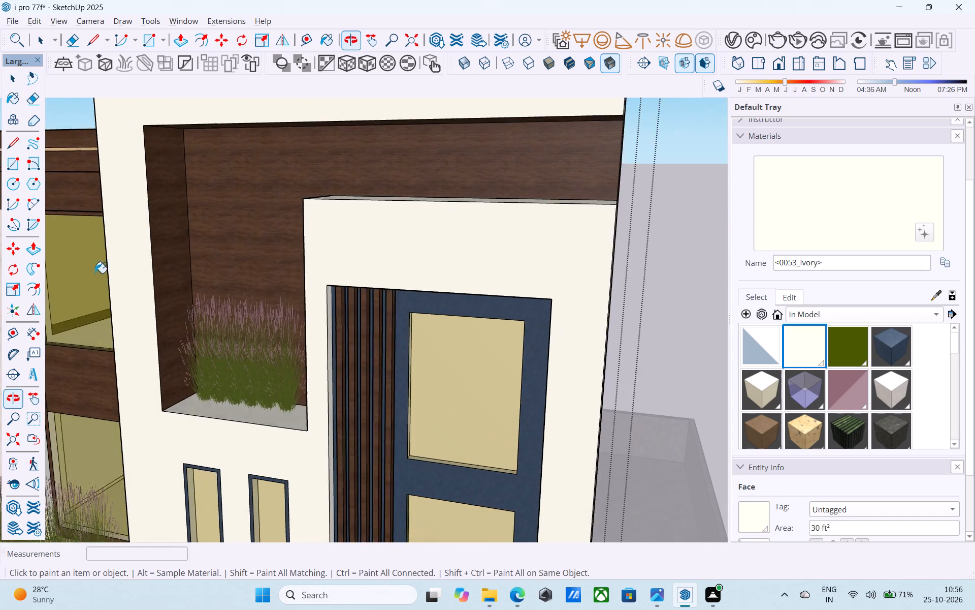
scroll(165, 212, down, 7)
middle_drag(199, 286, 373, 291)
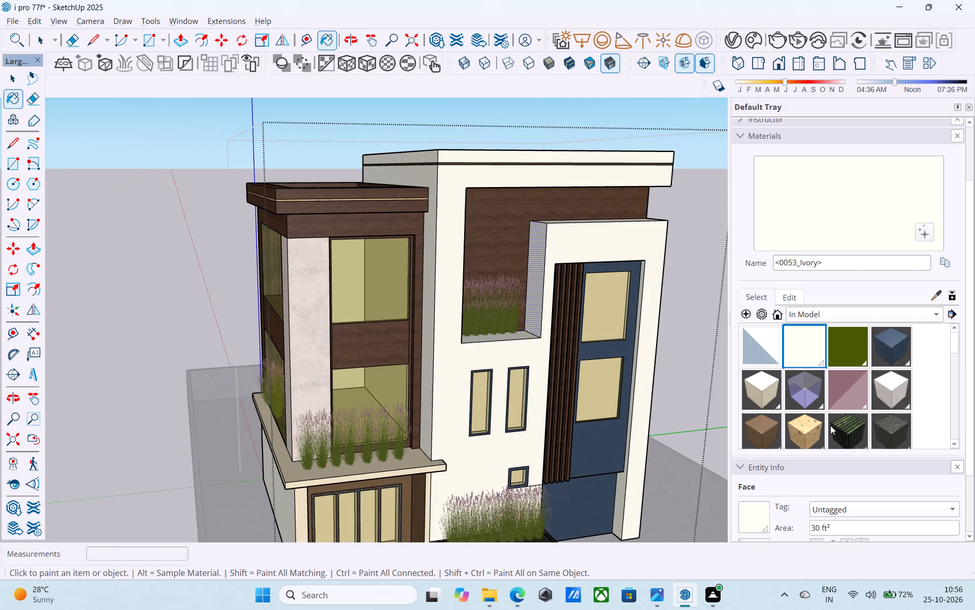
scroll(398, 357, down, 6)
middle_drag(349, 359, 433, 232)
scroll(544, 224, up, 4)
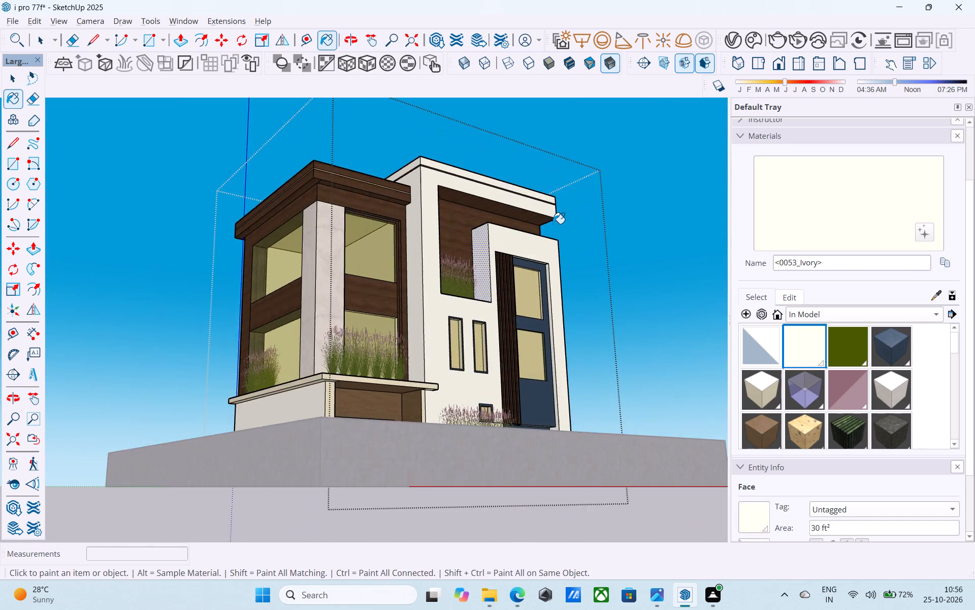
middle_drag(531, 250, 570, 354)
scroll(746, 412, down, 4)
click(808, 342)
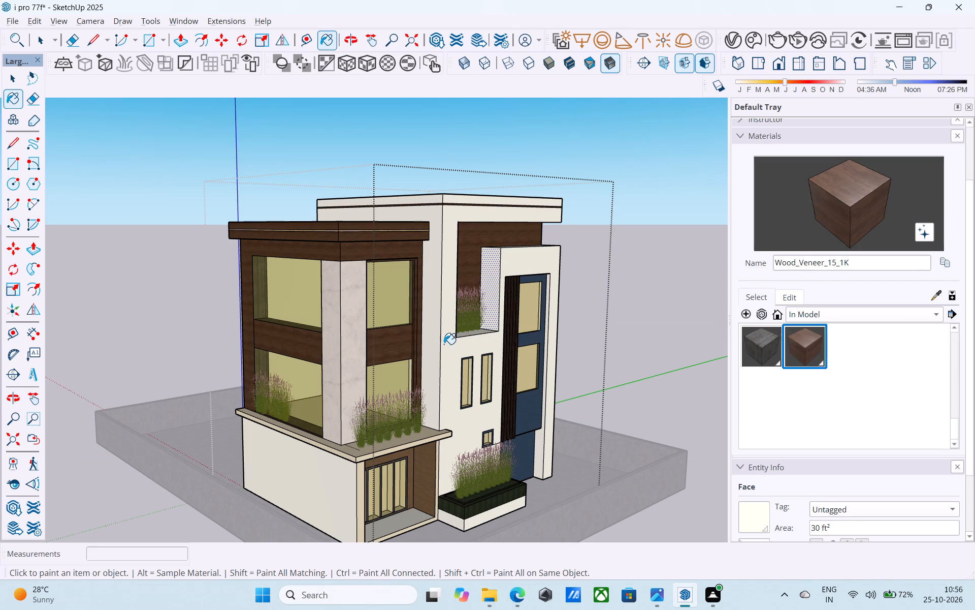
middle_drag(431, 342, 355, 465)
scroll(407, 459, up, 11)
click(405, 423)
scroll(404, 422, down, 6)
middle_drag(404, 422, 406, 388)
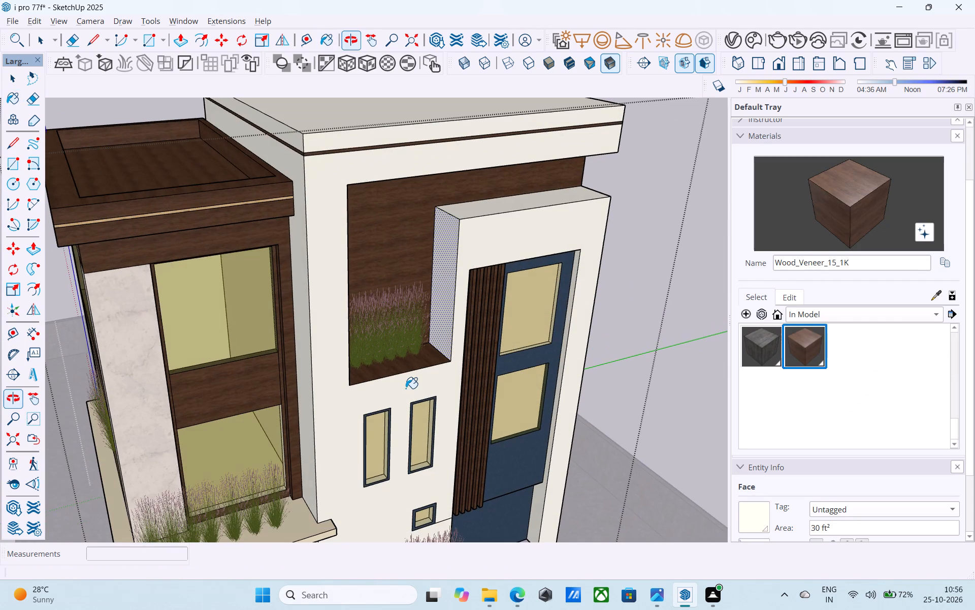
key(space)
scroll(360, 392, down, 5)
middle_drag(366, 395, 420, 331)
scroll(418, 337, down, 4)
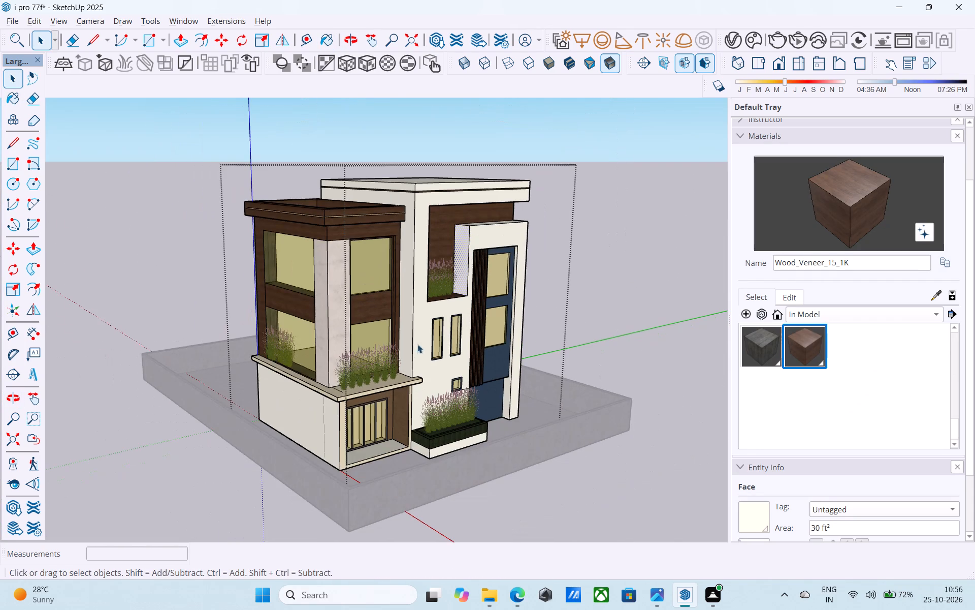
click(614, 356)
Review the repainted house and its boundary wall from the front and the front corner.
scroll(519, 275, up, 2)
middle_drag(504, 271, 393, 251)
scroll(393, 252, down, 2)
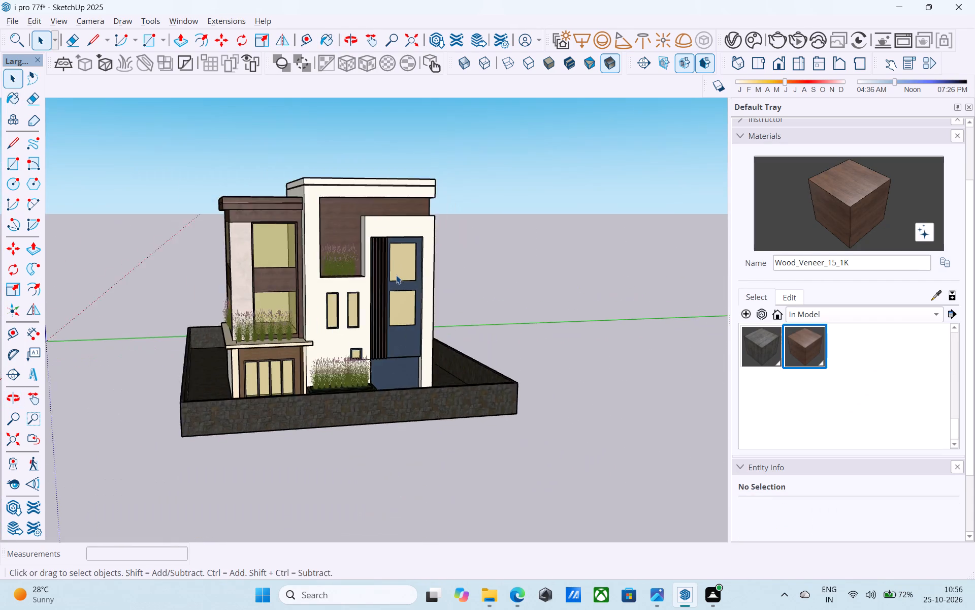
scroll(396, 275, down, 7)
middle_drag(366, 254, 436, 291)
scroll(437, 290, up, 5)
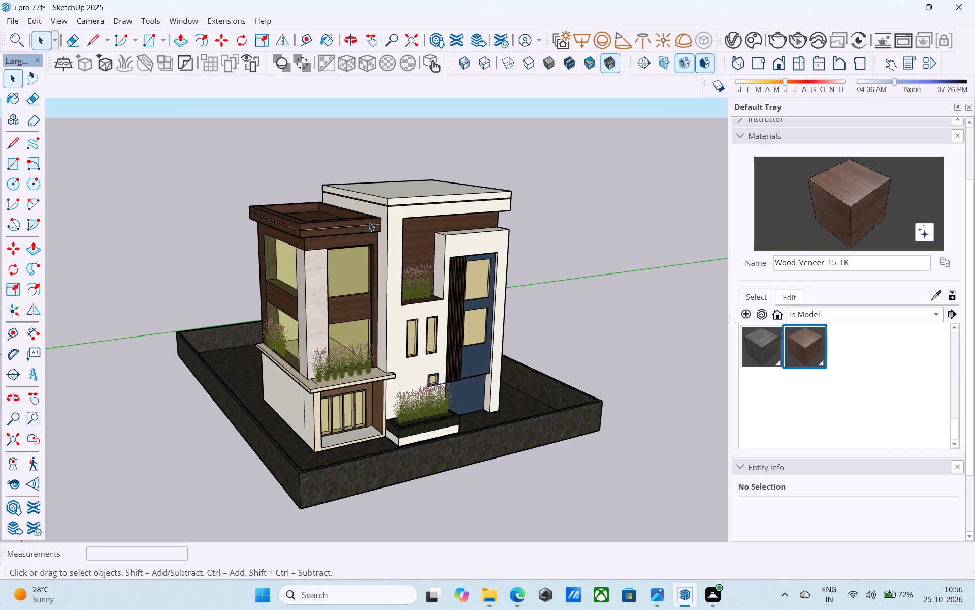
Save the model.
key(ctrl+s)
key(space)
Examine the whole house from the front and corner views, including the roof edges and the upper planter niche.
middle_drag(369, 223, 349, 211)
scroll(345, 215, down, 4)
middle_drag(338, 222, 296, 236)
scroll(352, 249, up, 8)
scroll(349, 216, down, 3)
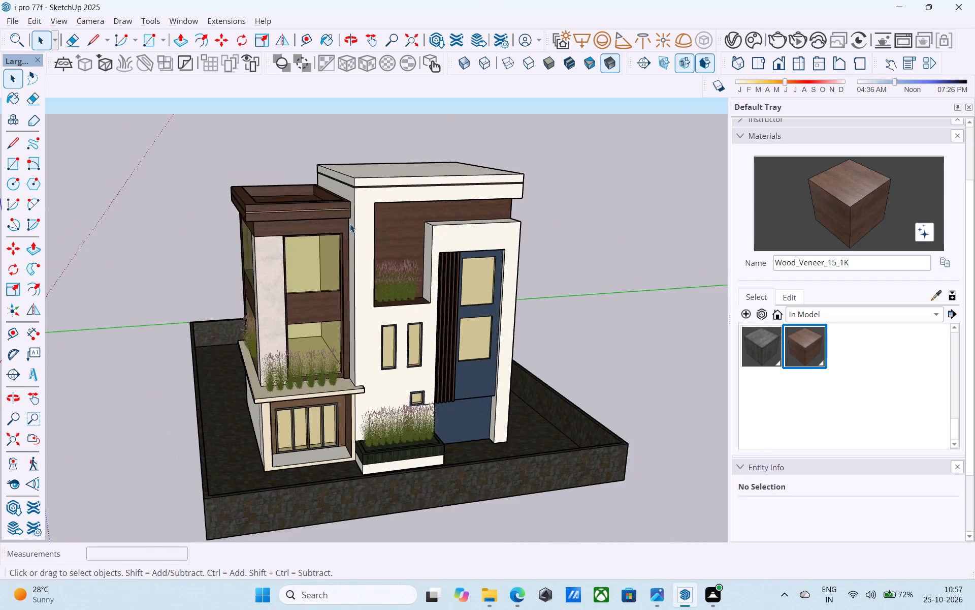
middle_drag(350, 227, 365, 232)
scroll(371, 191, up, 3)
middle_drag(372, 185, 361, 165)
scroll(364, 155, up, 4)
scroll(314, 155, down, 2)
middle_drag(315, 156, 332, 186)
scroll(370, 222, up, 3)
scroll(285, 230, down, 3)
middle_drag(282, 227, 368, 249)
scroll(536, 256, up, 2)
scroll(477, 254, down, 7)
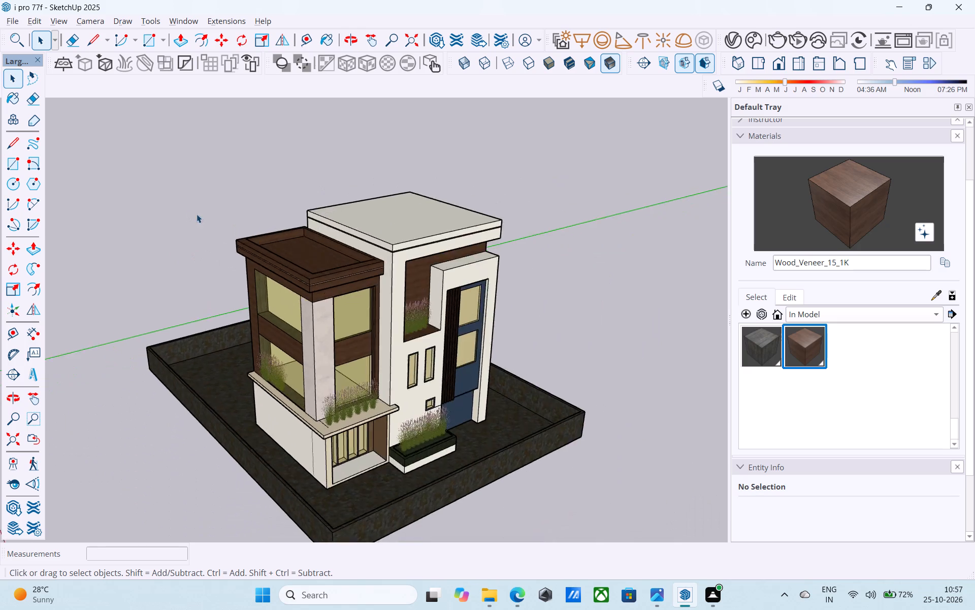
scroll(197, 214, down, 2)
scroll(377, 233, up, 9)
scroll(451, 255, down, 3)
middle_drag(445, 254, 412, 231)
scroll(328, 235, up, 7)
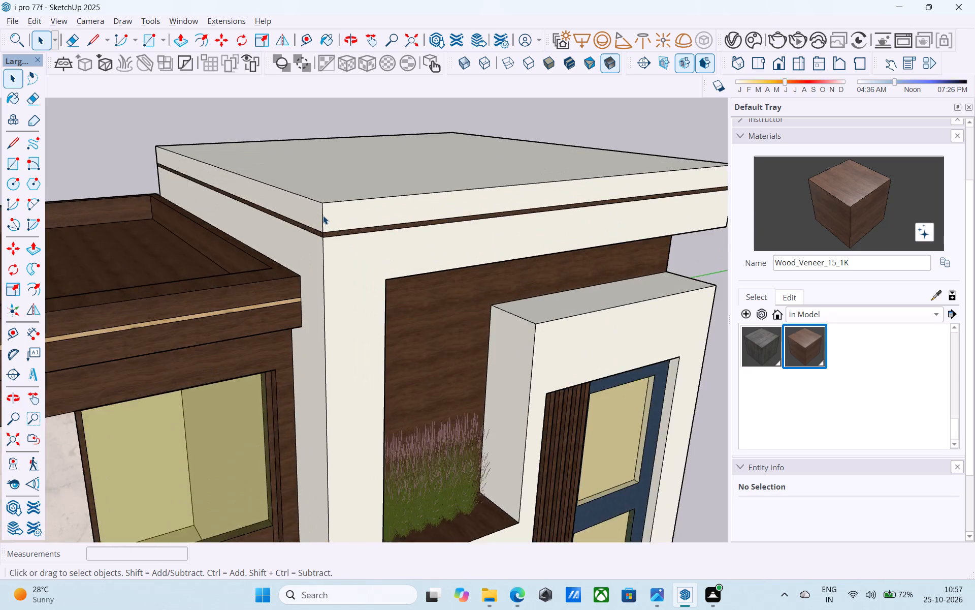
scroll(323, 216, up, 3)
scroll(323, 216, down, 5)
middle_drag(323, 216, 179, 232)
middle_drag(328, 274, 159, 274)
scroll(435, 267, down, 4)
middle_drag(369, 276, 600, 247)
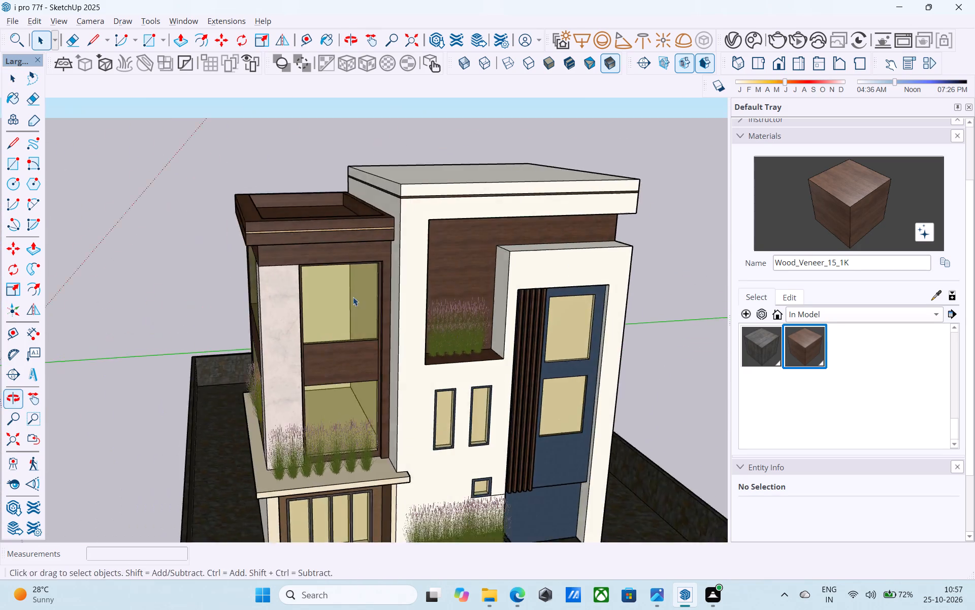
middle_drag(353, 297, 545, 279)
scroll(239, 290, down, 5)
middle_drag(529, 258, 220, 307)
scroll(204, 302, down, 5)
middle_drag(235, 302, 352, 272)
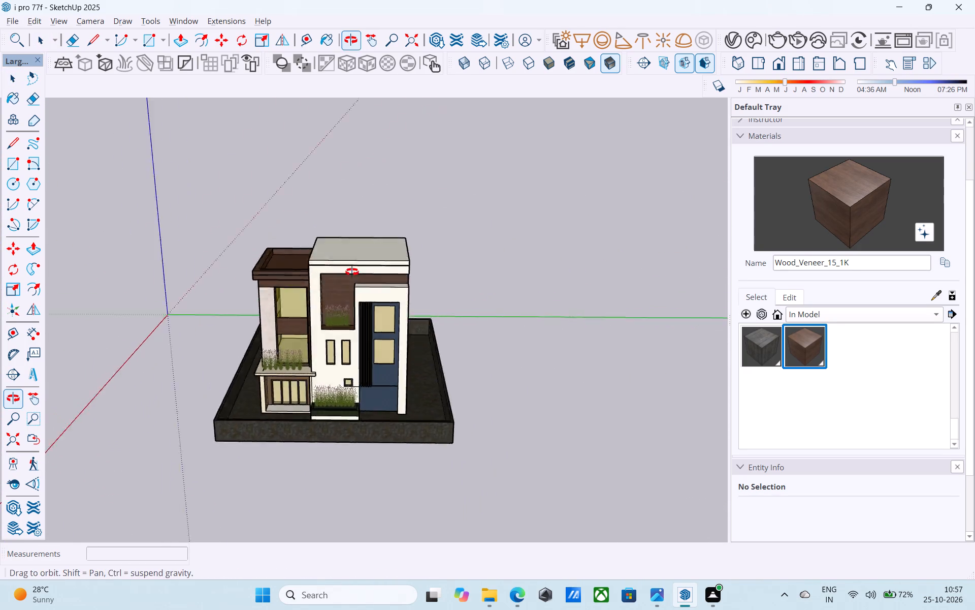
middle_drag(352, 272, 374, 266)
Examine the ground-floor frontage, the front planter, the lower side wall and the boundary wall.
scroll(418, 254, up, 5)
middle_drag(336, 301, 366, 195)
middle_drag(368, 299, 358, 467)
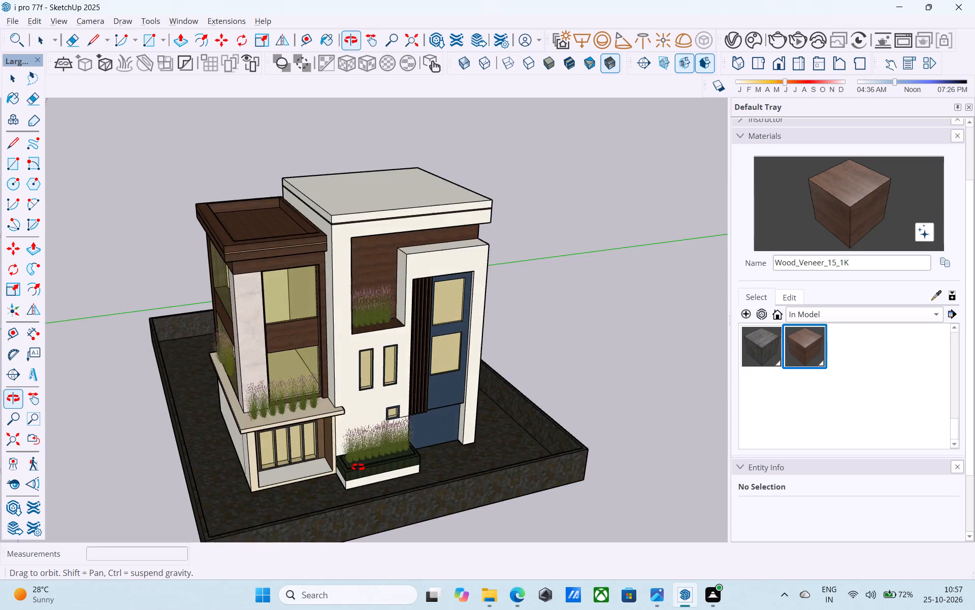
middle_drag(358, 467, 366, 498)
scroll(290, 279, down, 7)
scroll(308, 410, up, 7)
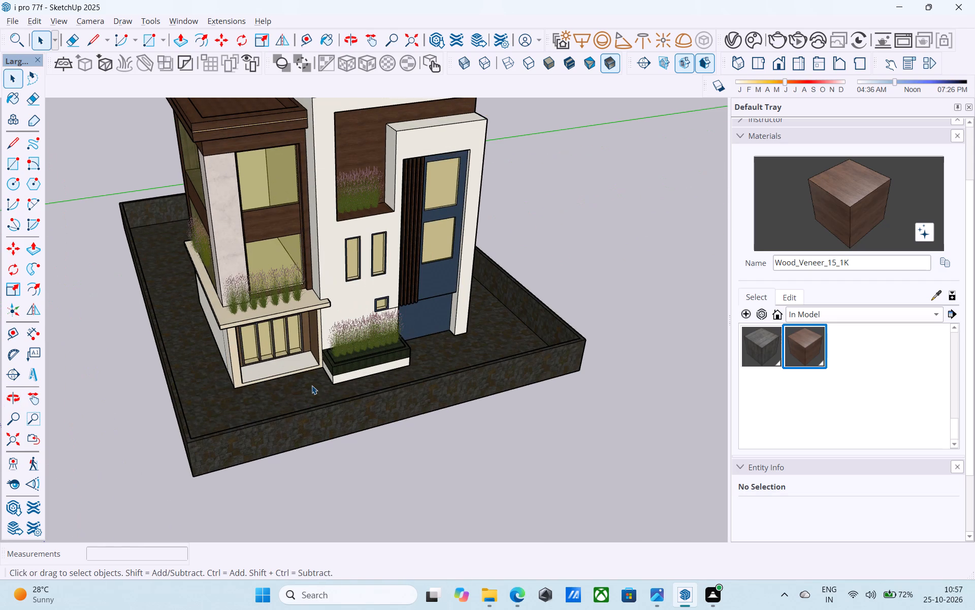
middle_drag(315, 385, 349, 223)
scroll(328, 302, up, 2)
scroll(345, 217, up, 5)
scroll(345, 233, down, 2)
middle_drag(354, 258, 217, 384)
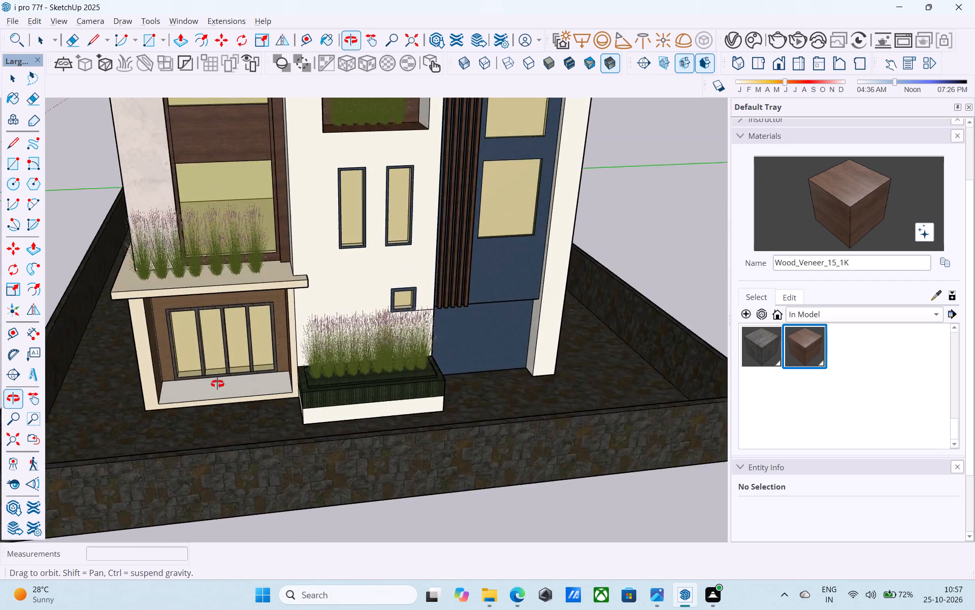
middle_drag(217, 384, 328, 363)
scroll(351, 321, down, 5)
middle_drag(444, 356, 582, 330)
scroll(328, 317, down, 4)
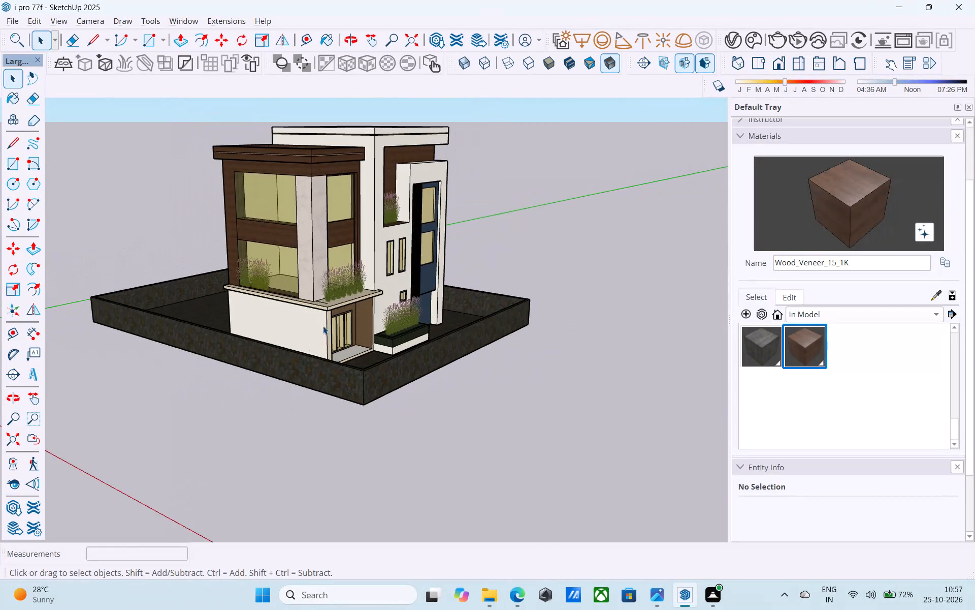
middle_drag(323, 326, 324, 347)
middle_drag(329, 376, 330, 381)
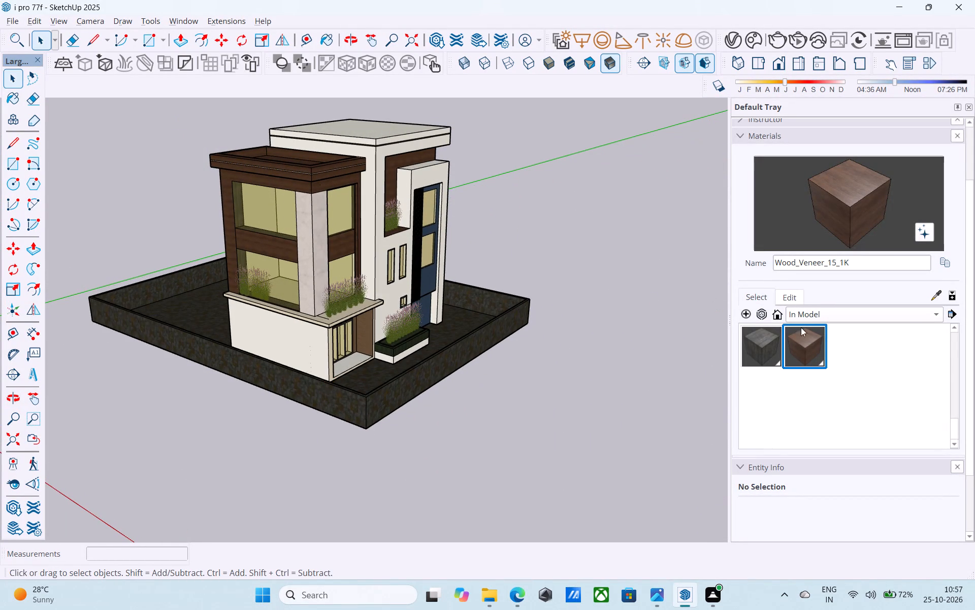
Paint the ground-floor side wall below the corner balcony with the in-model <0053_Ivory> material and save the model.
scroll(799, 341, up, 6)
click(807, 425)
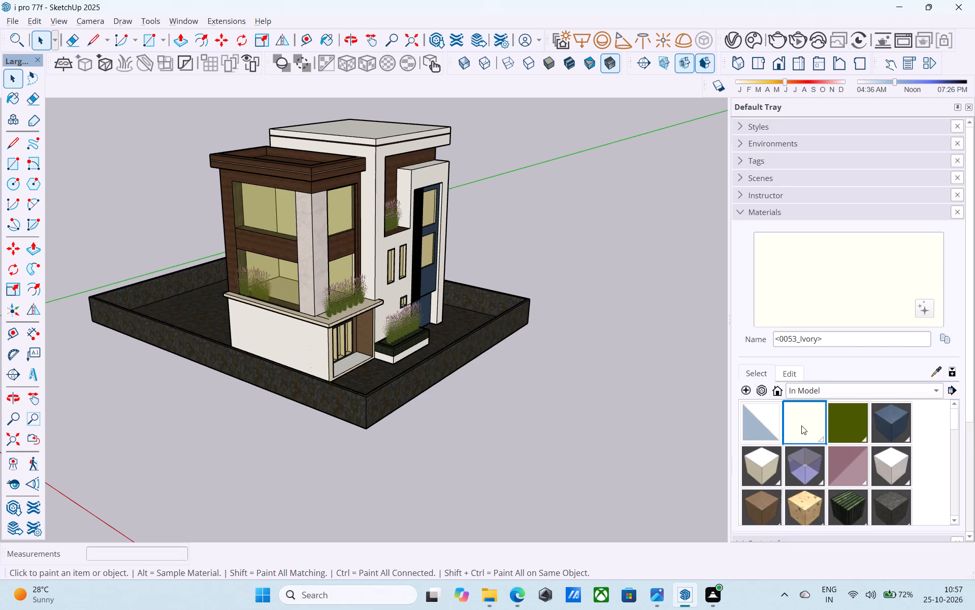
scroll(359, 347, up, 7)
click(295, 344)
scroll(295, 344, down, 7)
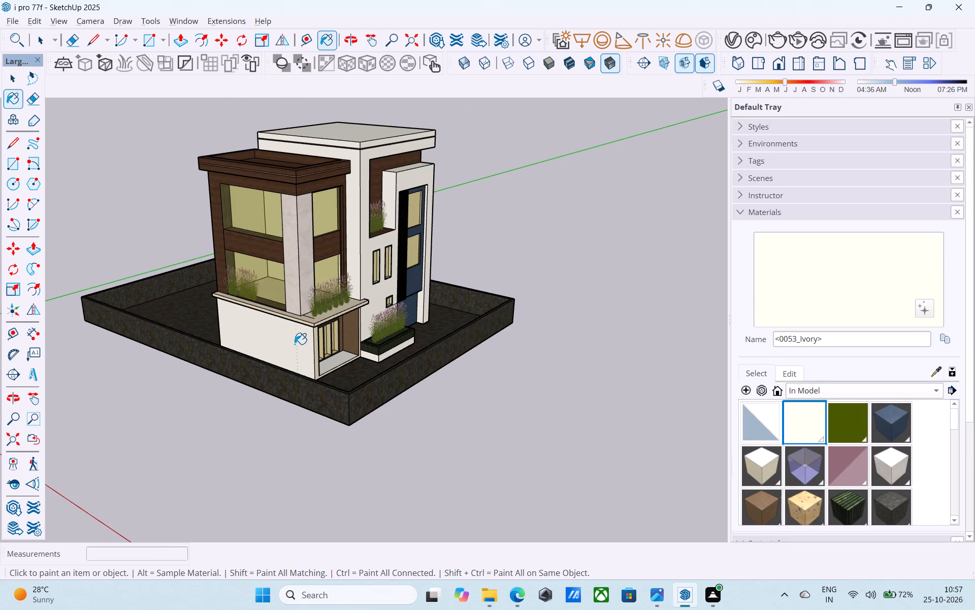
key(space)
key(ctrl+s)
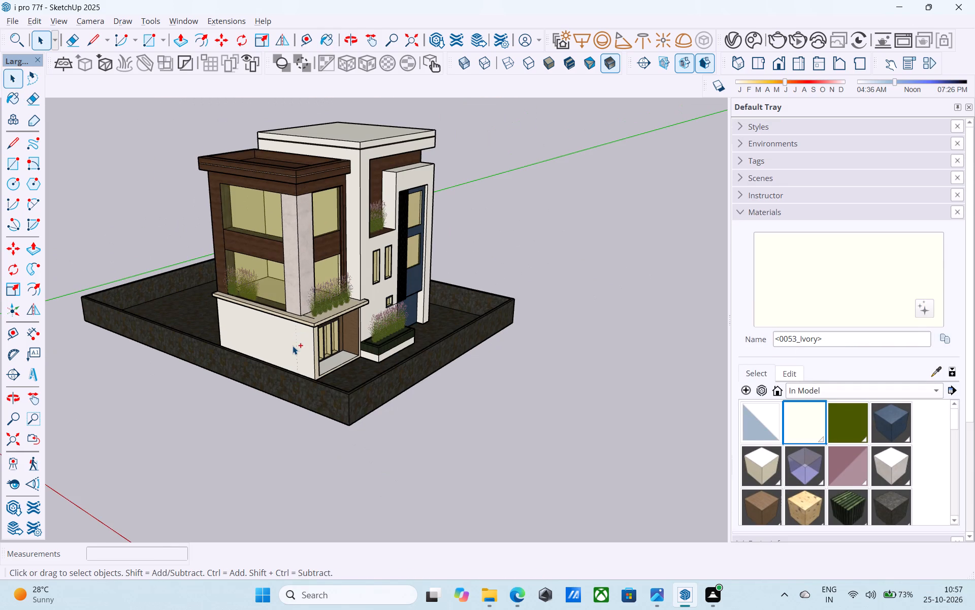
key(space)
Review the house facade and materials from eye level, the front corner and above.
scroll(363, 190, up, 5)
middle_drag(306, 361, 257, 236)
scroll(231, 237, down, 9)
scroll(255, 122, up, 6)
scroll(449, 208, down, 4)
middle_drag(431, 217, 494, 233)
scroll(309, 252, up, 7)
middle_drag(311, 245, 199, 264)
scroll(478, 224, down, 4)
middle_drag(444, 245, 311, 245)
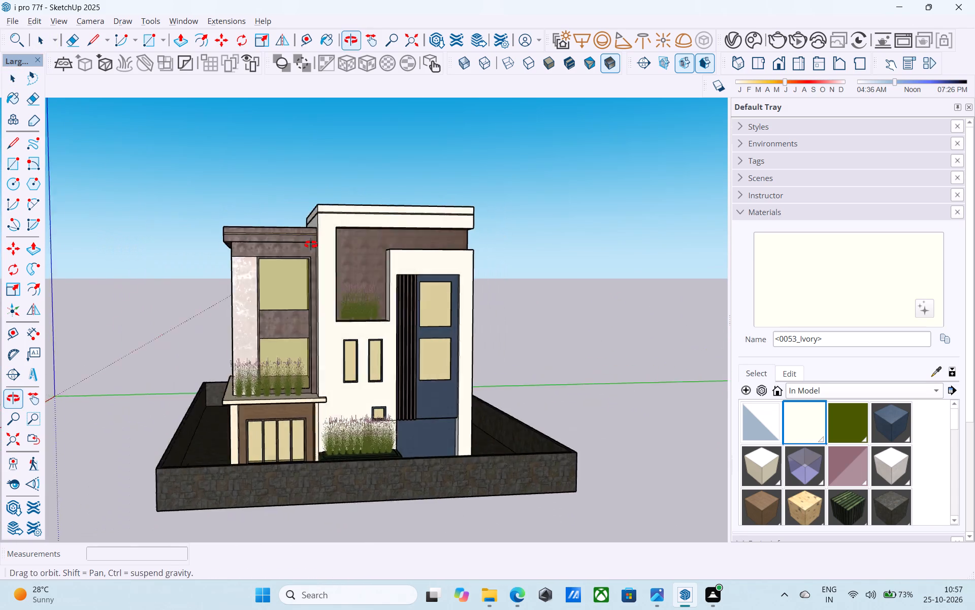
middle_drag(311, 245, 301, 246)
scroll(272, 250, up, 5)
scroll(268, 248, down, 2)
middle_drag(265, 251, 460, 254)
scroll(407, 242, up, 1)
scroll(282, 228, down, 6)
scroll(531, 208, up, 6)
middle_drag(427, 204, 363, 208)
scroll(367, 211, down, 4)
middle_drag(381, 220, 370, 319)
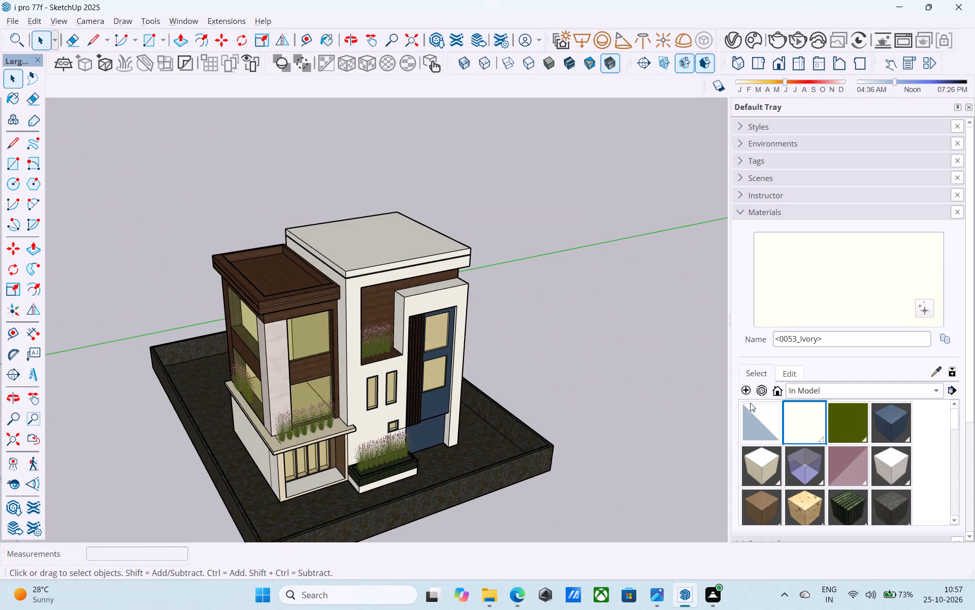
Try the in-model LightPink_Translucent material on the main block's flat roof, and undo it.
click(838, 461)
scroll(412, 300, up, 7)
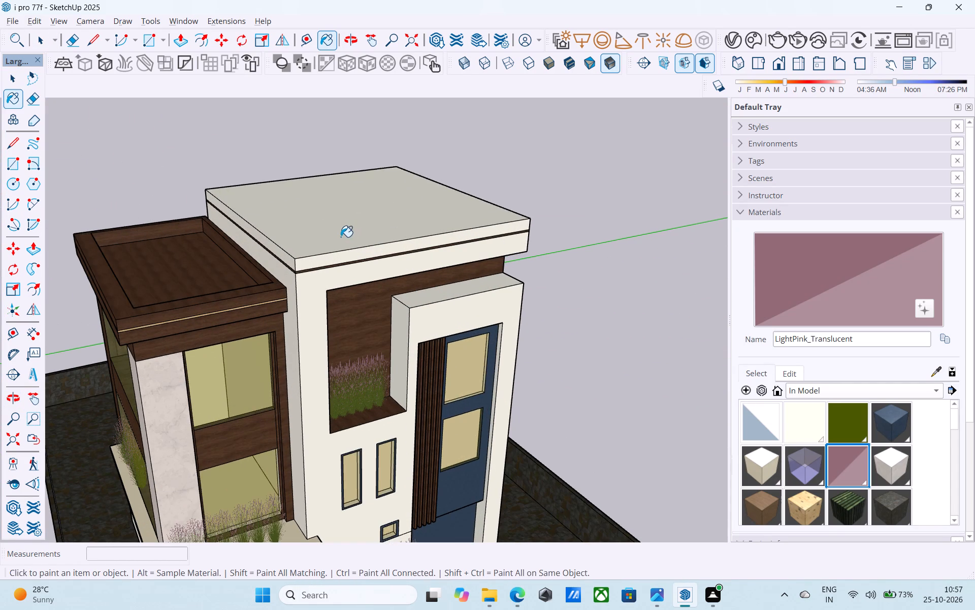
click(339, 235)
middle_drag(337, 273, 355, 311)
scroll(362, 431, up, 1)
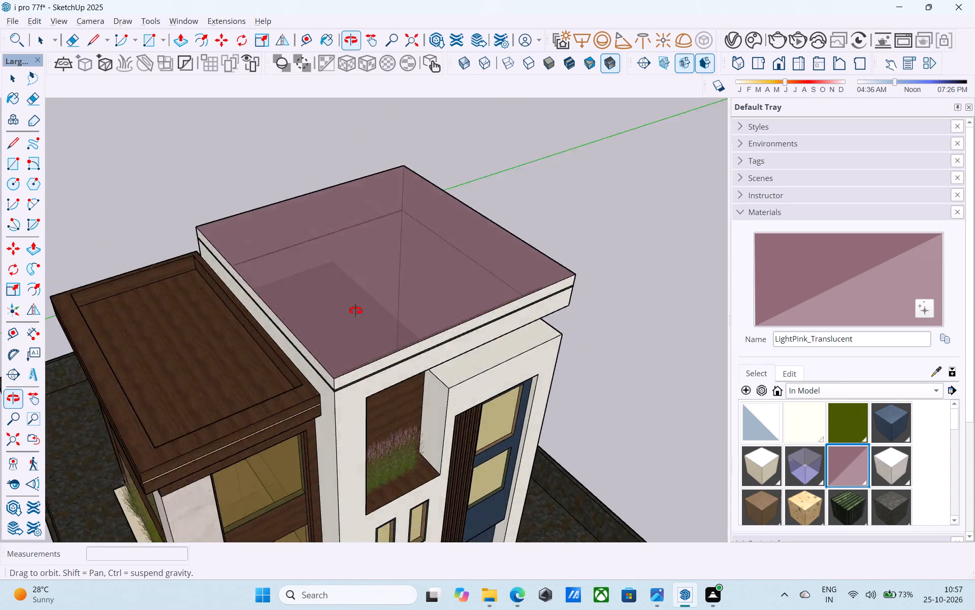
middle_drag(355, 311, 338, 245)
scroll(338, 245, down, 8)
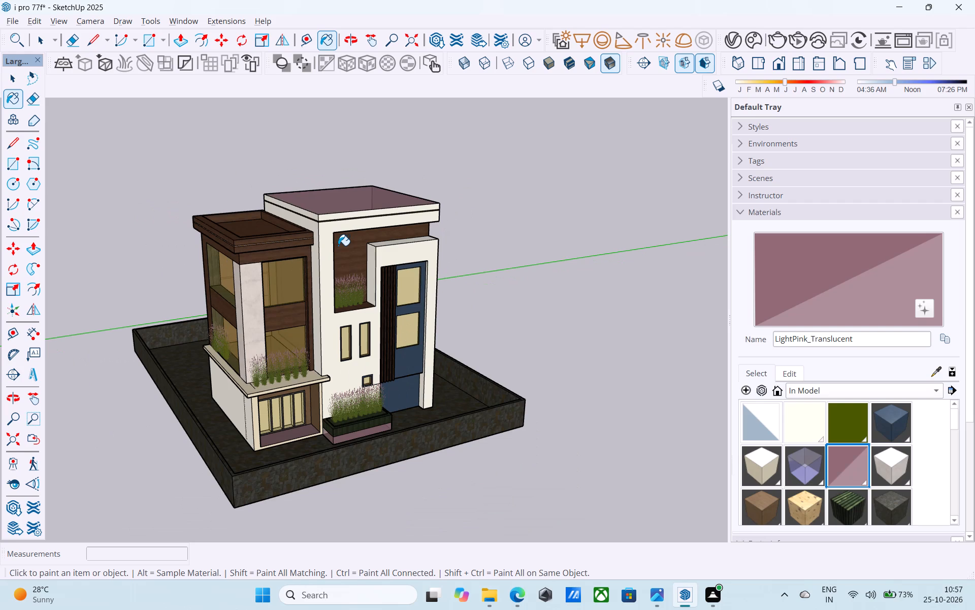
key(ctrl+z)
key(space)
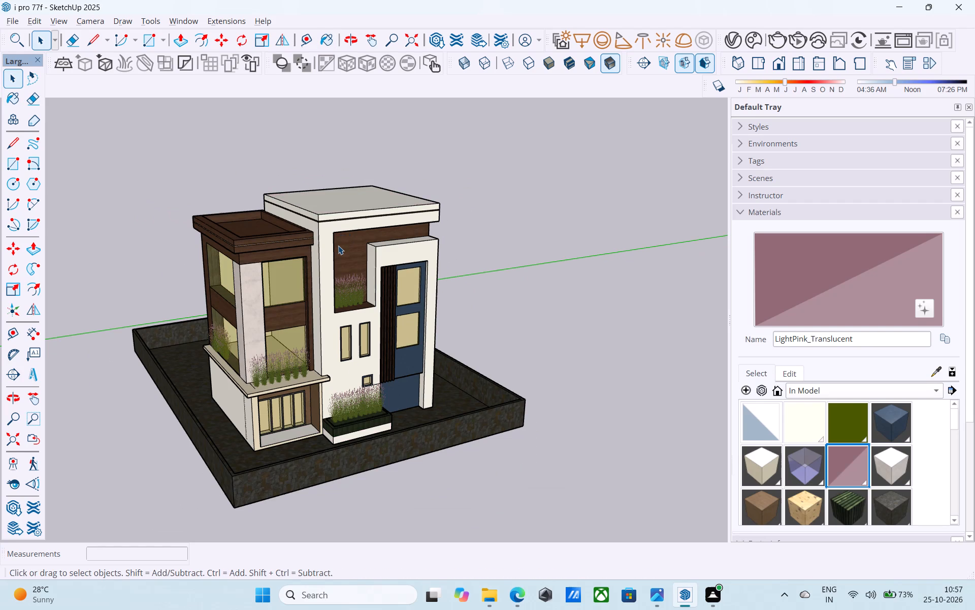
Save the model.
key(ctrl+s)
Examine the house and plot from all around, including both side walls and the rear.
scroll(336, 294, down, 4)
middle_drag(302, 391, 341, 309)
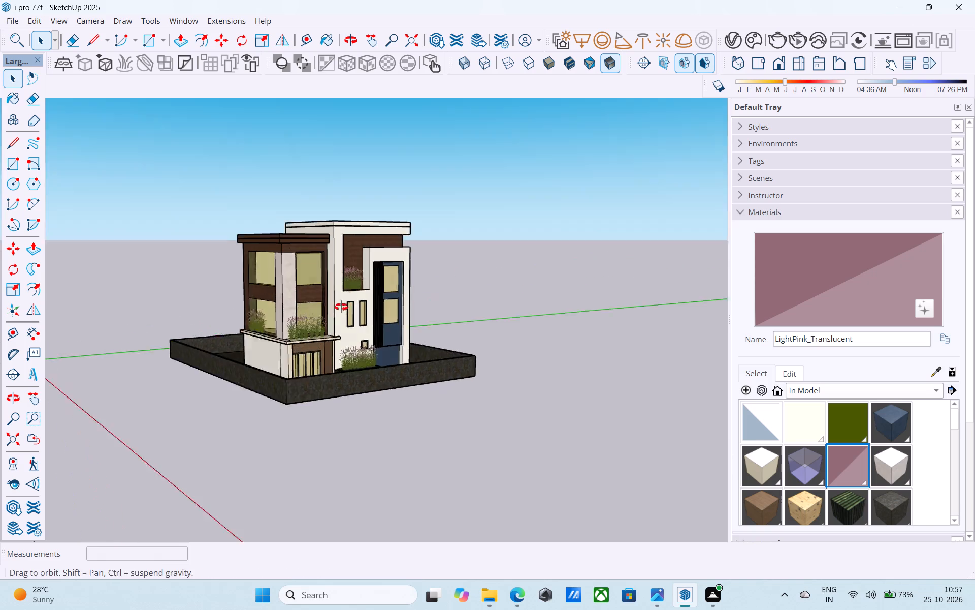
scroll(332, 304, up, 4)
middle_drag(356, 315, 141, 328)
scroll(554, 271, down, 4)
middle_drag(491, 295, 190, 295)
scroll(310, 269, up, 5)
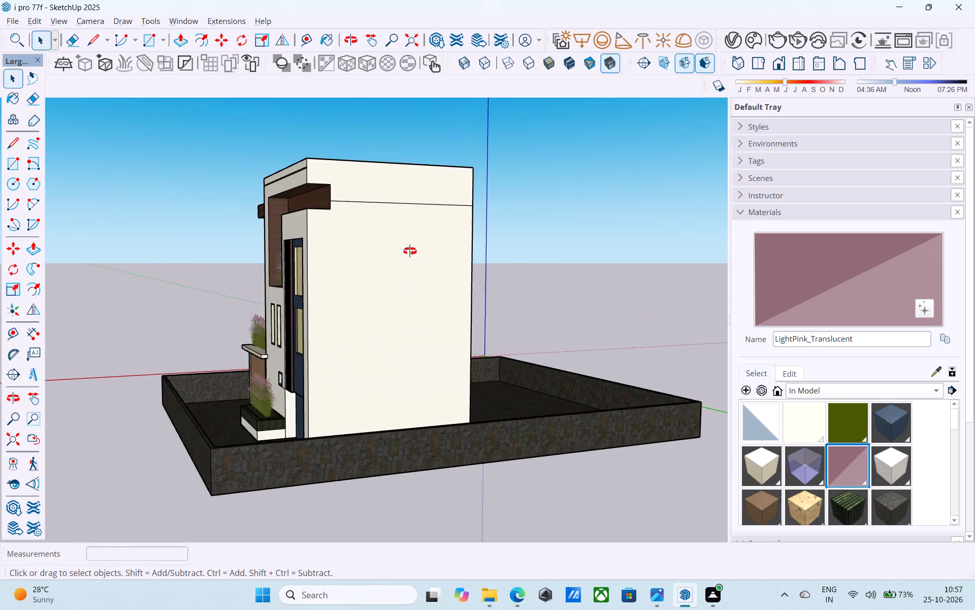
middle_drag(433, 251, 606, 292)
middle_drag(198, 320, 607, 326)
middle_drag(407, 331, 624, 343)
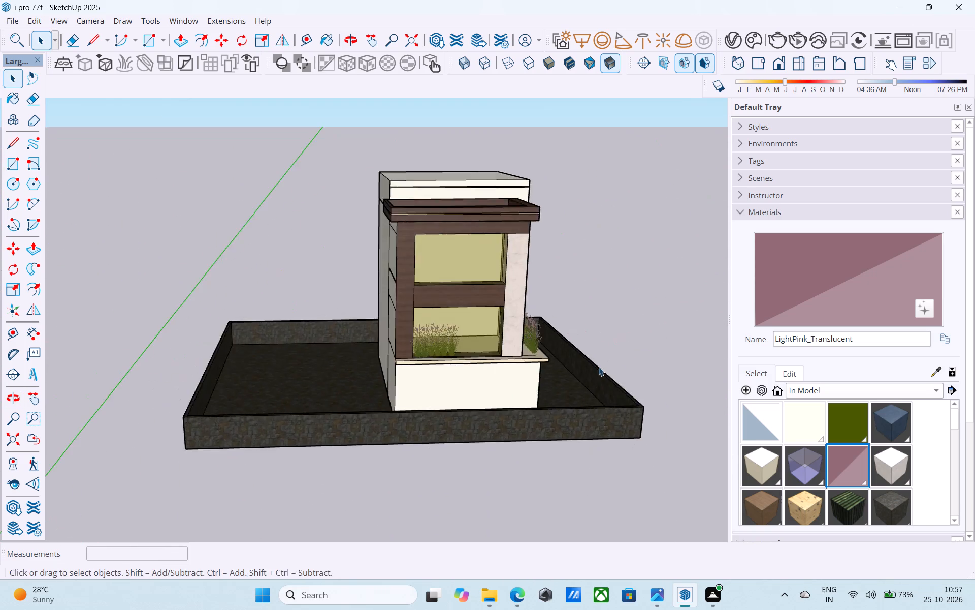
Open the wall group and draw a vertical line about 11' long from the ledge corner to the ground on the rear wall, and close the group.
scroll(490, 393, up, 5)
middle_drag(346, 341, 527, 362)
scroll(584, 364, up, 12)
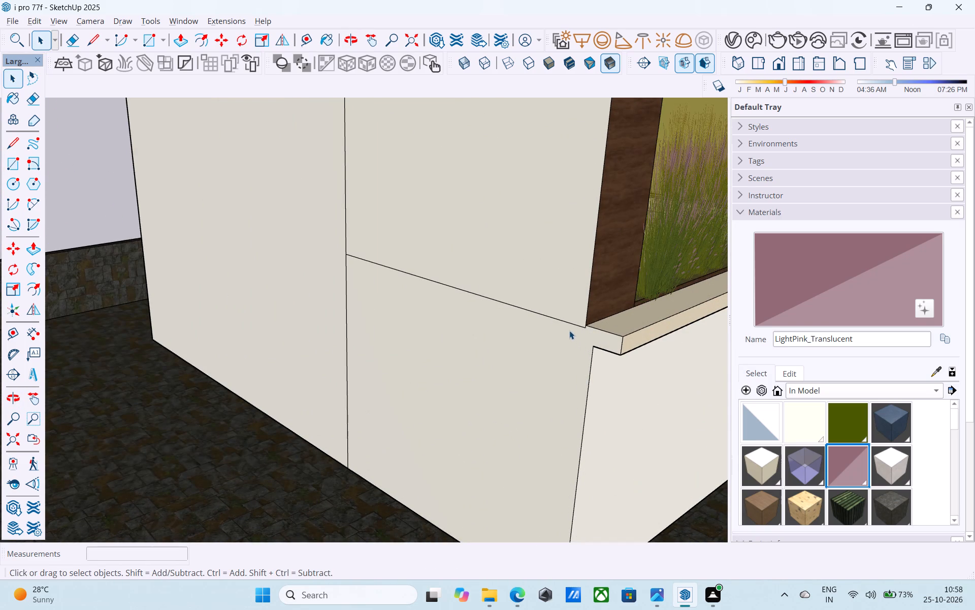
double_click(565, 327)
key(l)
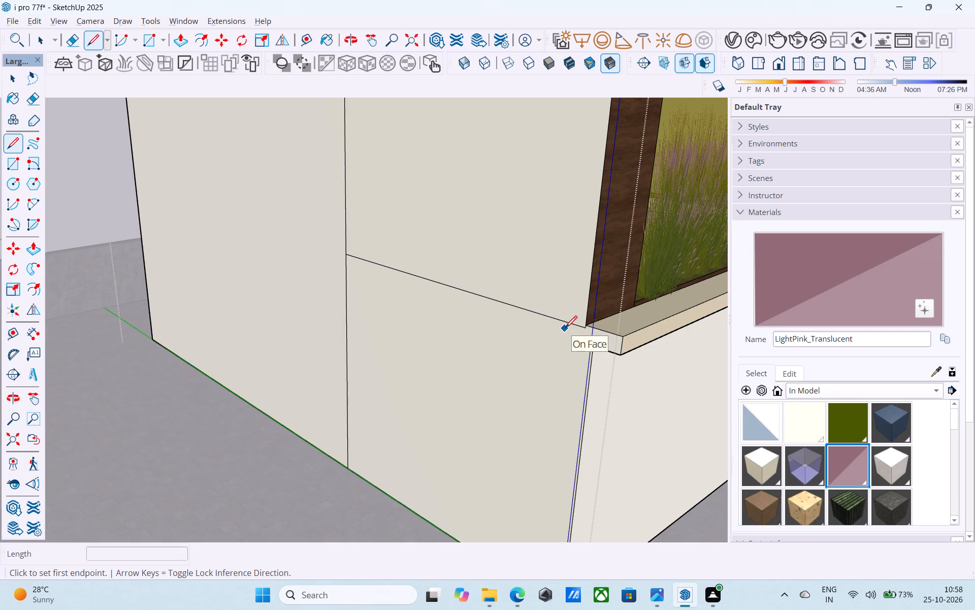
click(583, 329)
scroll(532, 246, down, 6)
scroll(563, 413, up, 5)
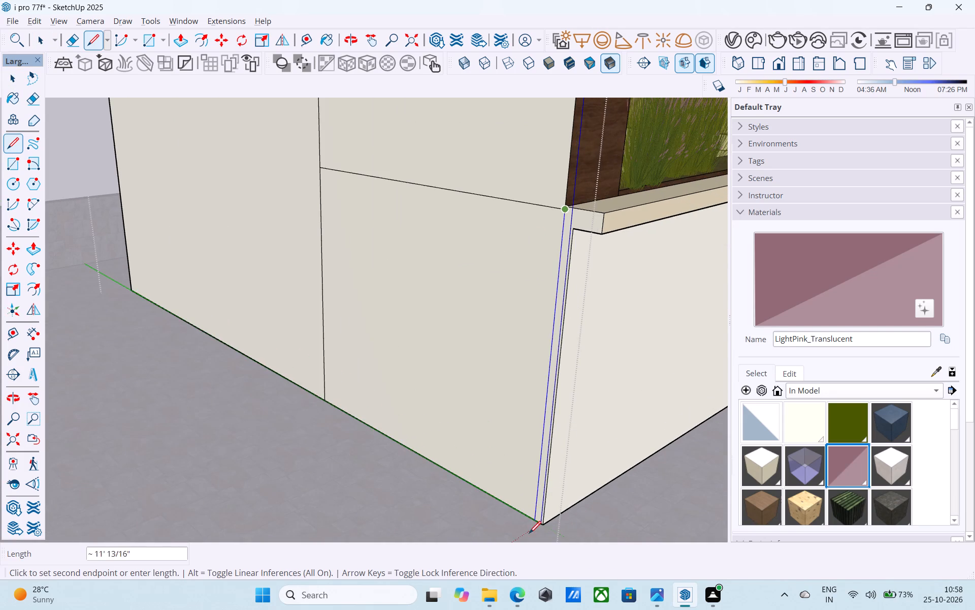
scroll(531, 527, up, 6)
click(536, 520)
scroll(486, 505, down, 11)
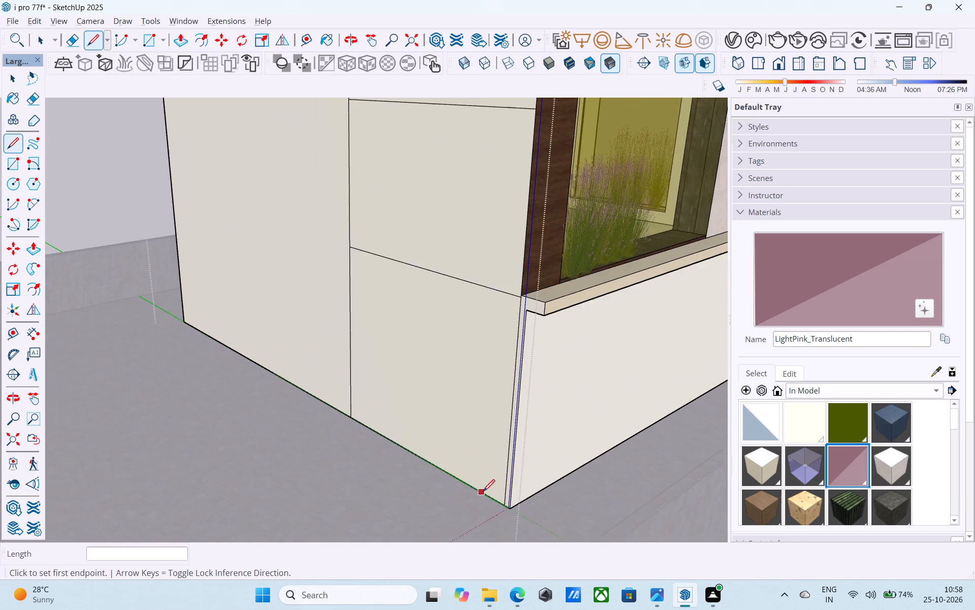
middle_drag(516, 465, 97, 403)
scroll(199, 361, down, 5)
middle_drag(334, 362, 240, 372)
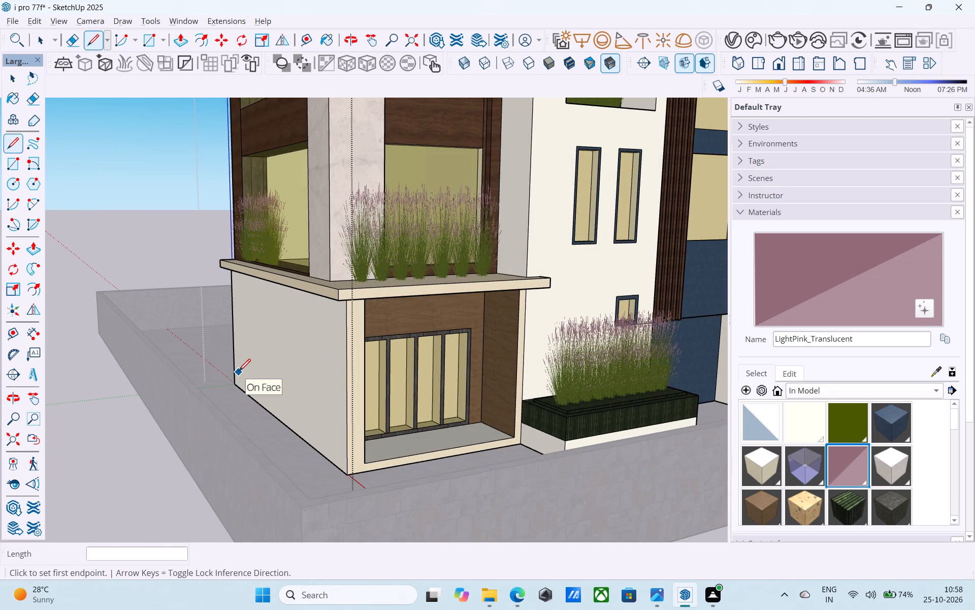
key(space)
scroll(218, 355, down, 7)
click(573, 292)
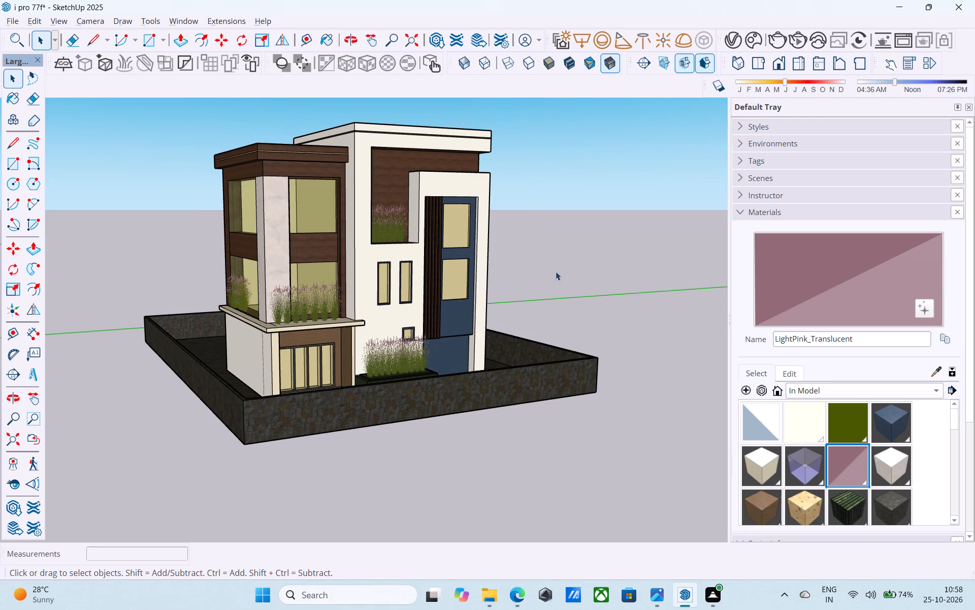
Review the house from low front and corner angles to find a suitable camera view.
scroll(294, 320, down, 1)
scroll(169, 146, down, 6)
middle_drag(199, 146, 205, 167)
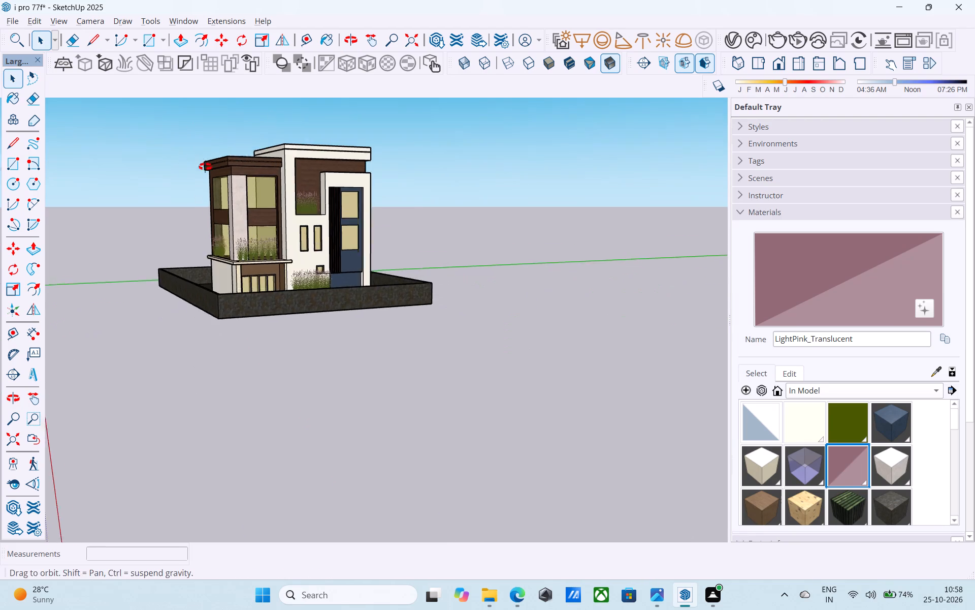
middle_drag(205, 167, 257, 258)
scroll(253, 226, up, 5)
middle_drag(242, 232, 240, 175)
scroll(252, 222, down, 8)
middle_drag(247, 378, 261, 319)
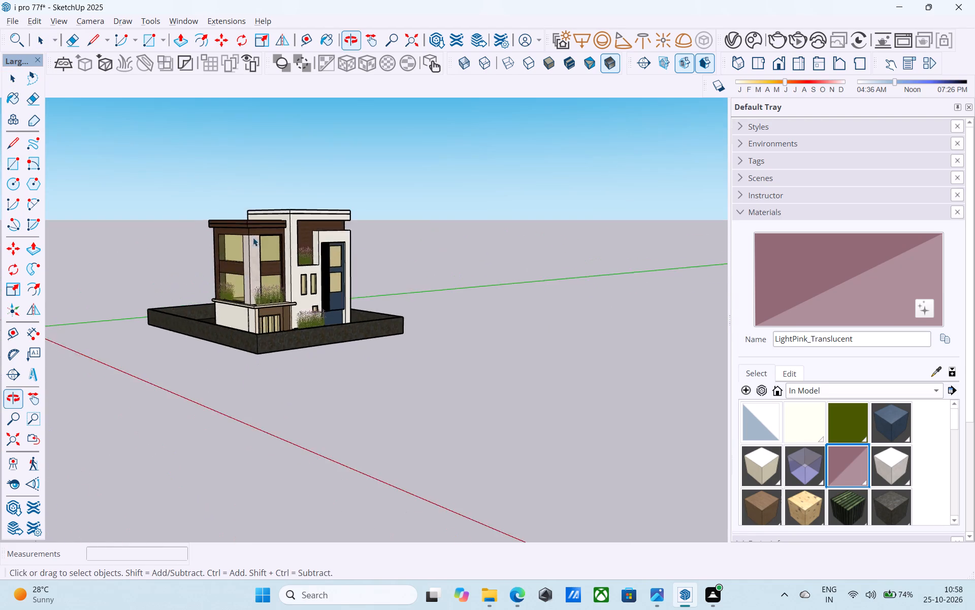
scroll(271, 209, up, 11)
scroll(277, 192, down, 6)
middle_drag(277, 218, 207, 233)
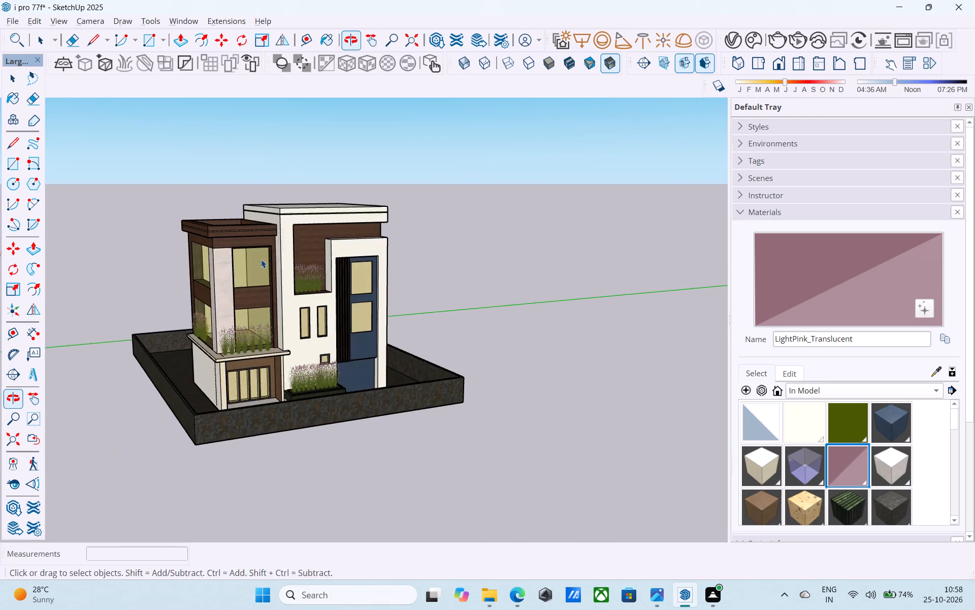
middle_drag(310, 258, 427, 255)
scroll(365, 253, up, 9)
scroll(288, 263, down, 5)
middle_drag(202, 299, 305, 303)
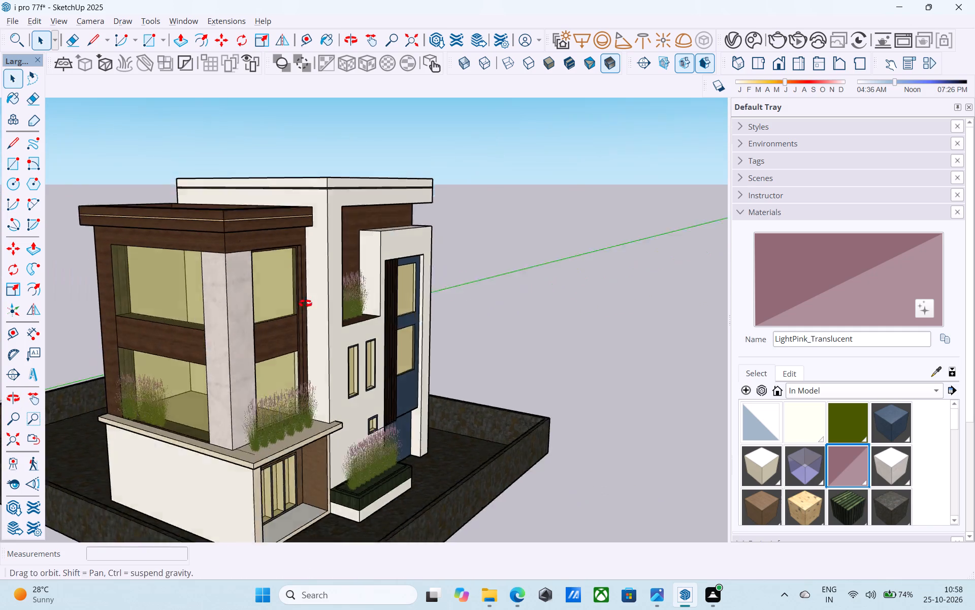
Review the house from low and raised front corner angles, including the roof bands and the upper corner volume.
middle_drag(305, 303, 395, 295)
scroll(357, 300, up, 1)
scroll(394, 276, down, 4)
middle_drag(276, 326, 132, 295)
middle_drag(309, 255, 151, 253)
scroll(278, 208, down, 3)
middle_drag(276, 227, 268, 238)
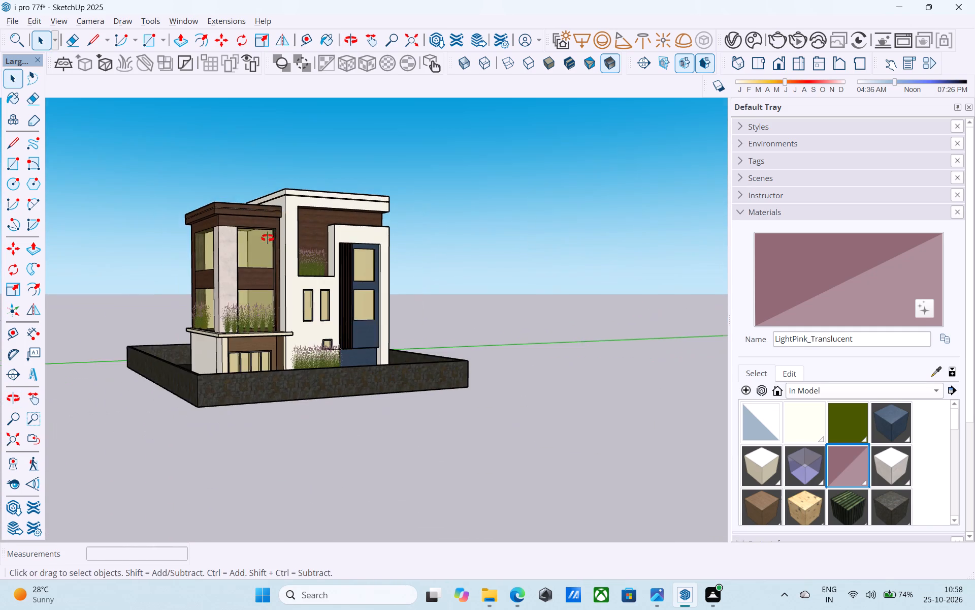
middle_drag(268, 238, 223, 201)
scroll(223, 199, up, 4)
middle_drag(286, 239, 381, 434)
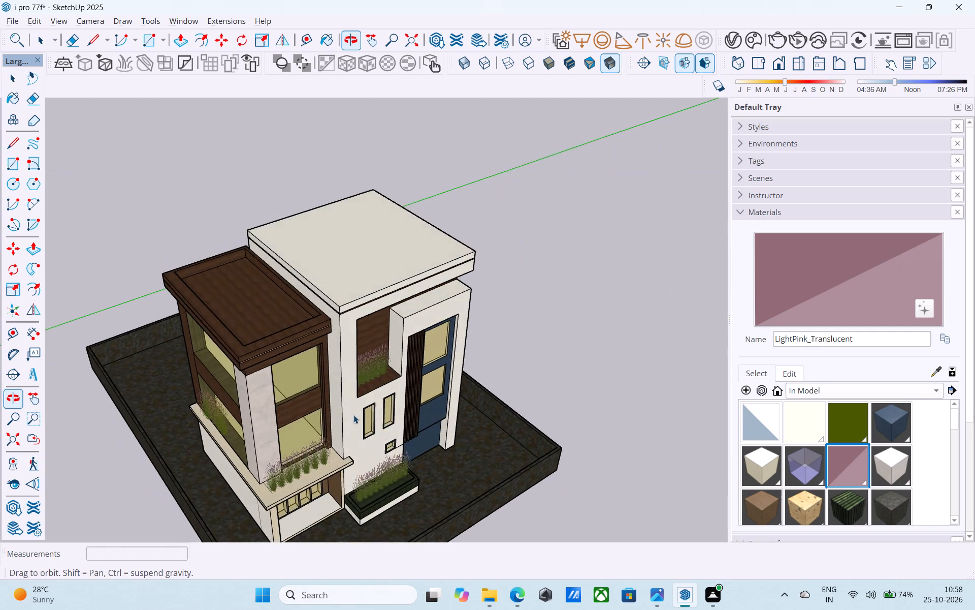
scroll(334, 355, up, 3)
middle_drag(364, 311, 438, 231)
scroll(384, 215, up, 7)
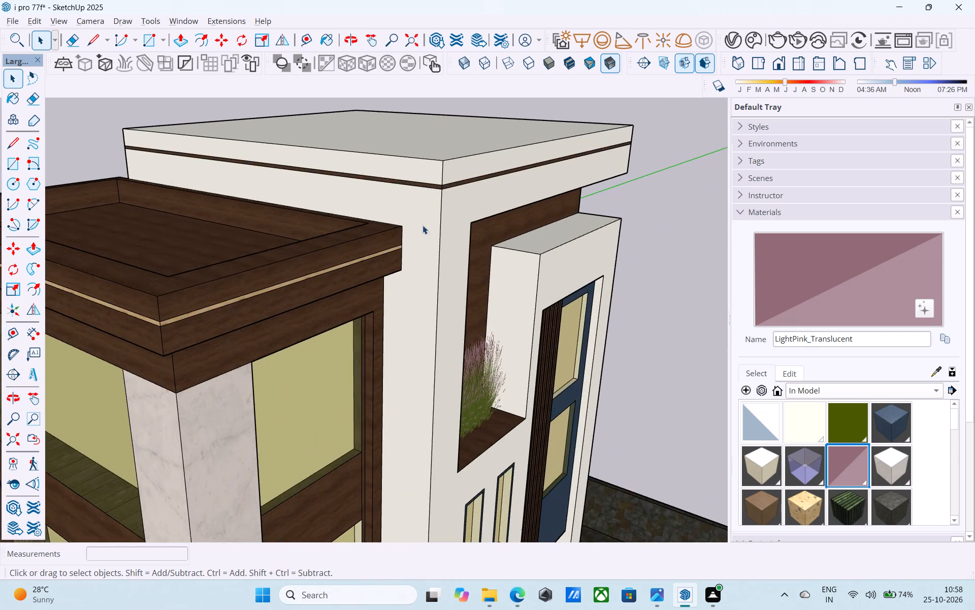
middle_drag(422, 225, 376, 168)
scroll(434, 159, up, 2)
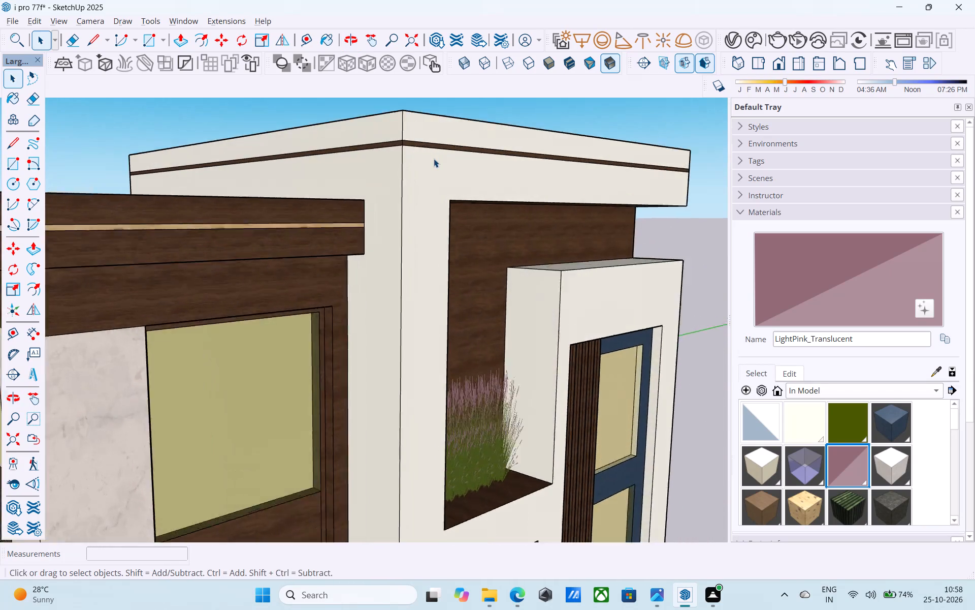
scroll(434, 159, up, 4)
middle_drag(434, 159, 246, 187)
scroll(248, 186, down, 9)
middle_drag(261, 198, 416, 165)
scroll(267, 190, down, 2)
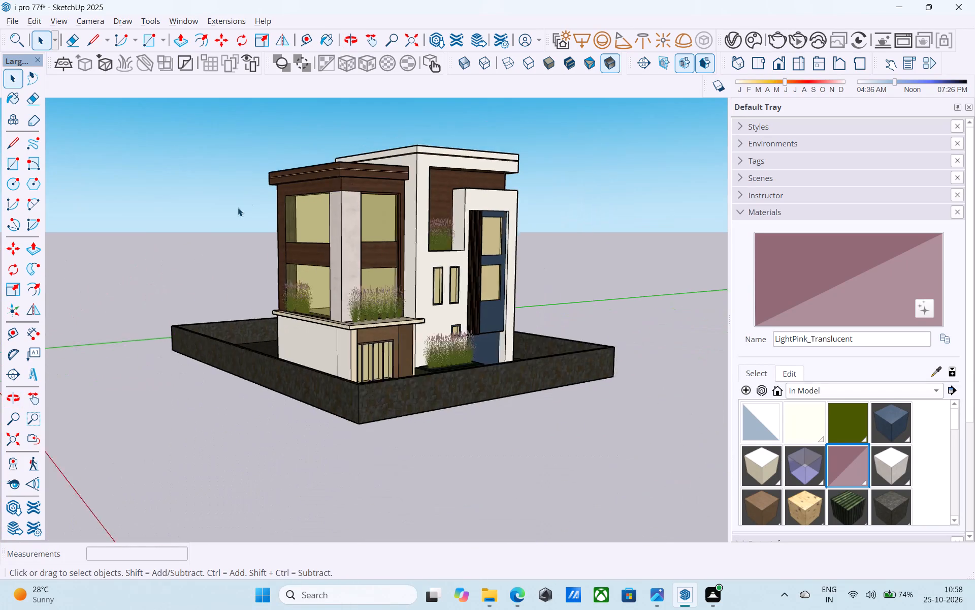
scroll(238, 207, down, 3)
scroll(413, 208, up, 1)
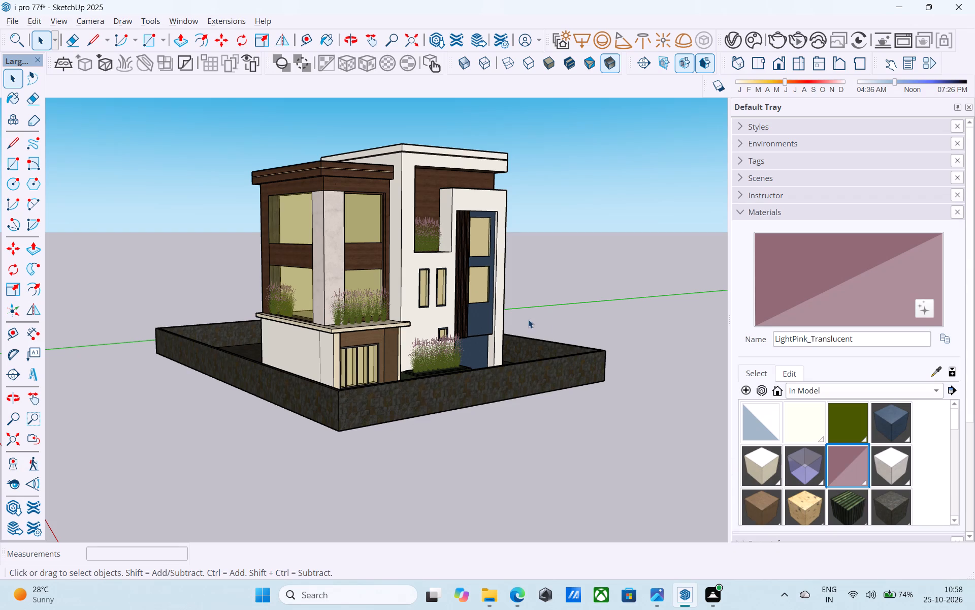
Examine the front facade close up, including the tall blue window panel, the planter recess and the side wall.
middle_drag(499, 325, 254, 368)
scroll(468, 225, up, 4)
scroll(379, 237, up, 3)
middle_drag(334, 253, 364, 248)
scroll(363, 248, up, 1)
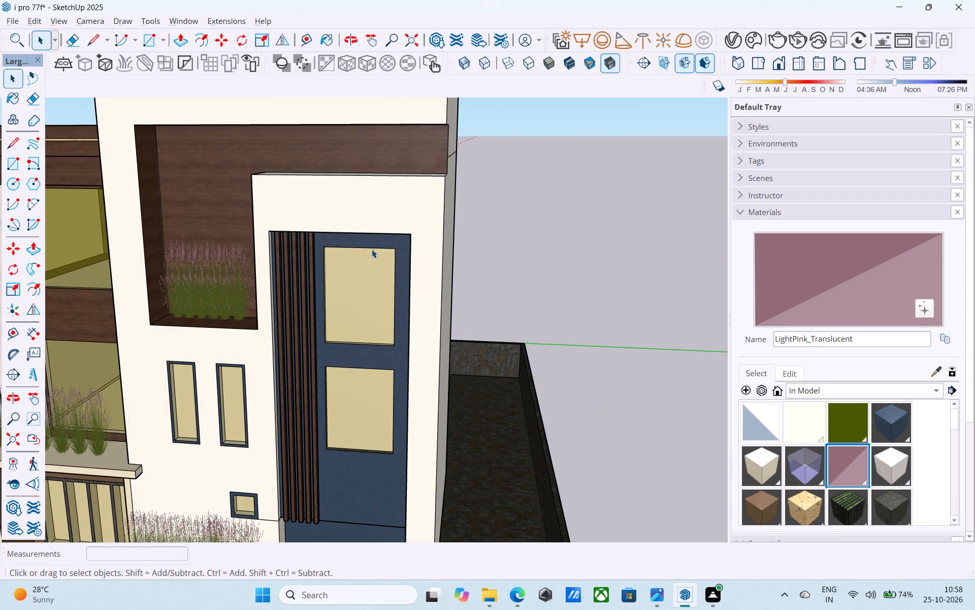
scroll(372, 249, down, 4)
middle_drag(373, 253, 420, 277)
middle_drag(492, 235, 268, 255)
scroll(292, 231, up, 6)
scroll(282, 236, down, 5)
middle_drag(234, 251, 443, 225)
scroll(445, 222, down, 4)
Open the house group for editing at the front facade.
double_click(401, 246)
shift+middle_drag(399, 248, 392, 256)
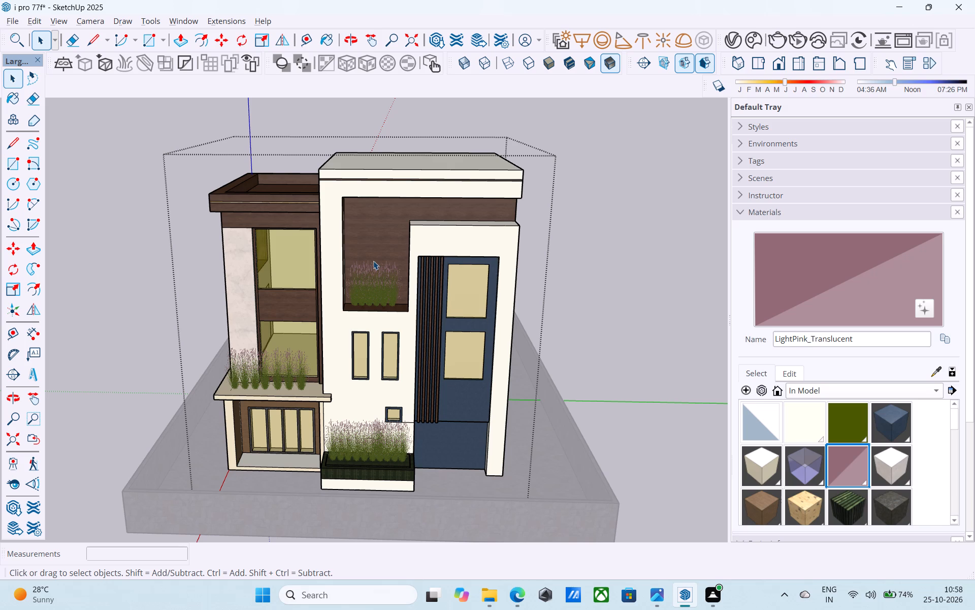
scroll(373, 261, down, 3)
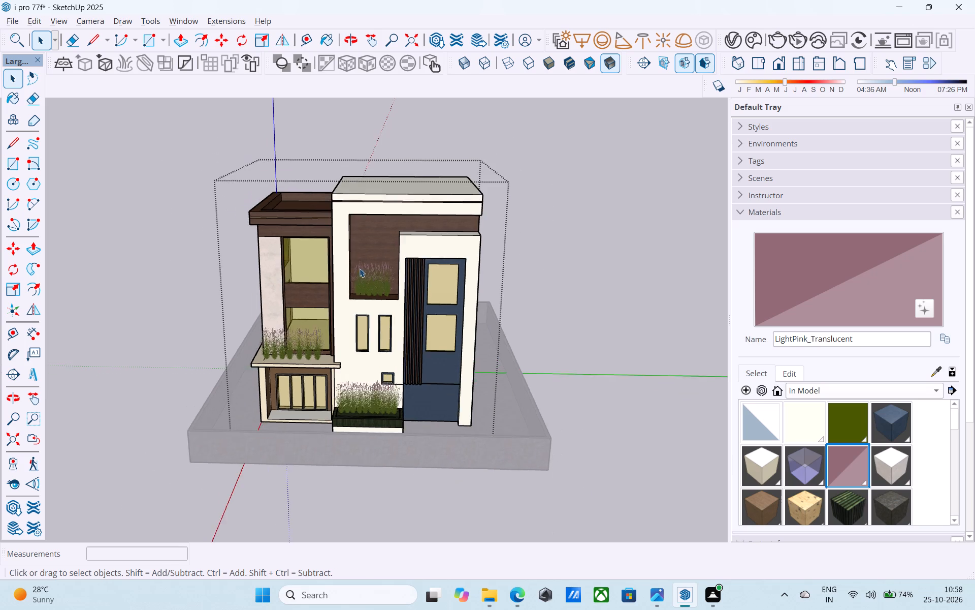
middle_drag(360, 268, 374, 247)
scroll(373, 242, up, 4)
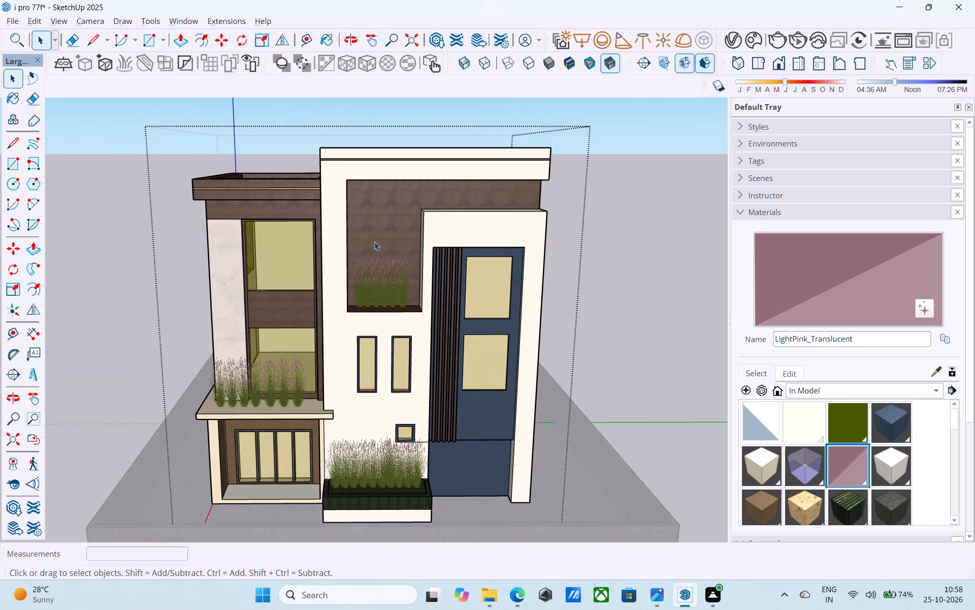
middle_drag(368, 249, 412, 237)
scroll(371, 249, down, 1)
scroll(346, 217, up, 10)
middle_drag(326, 222, 323, 213)
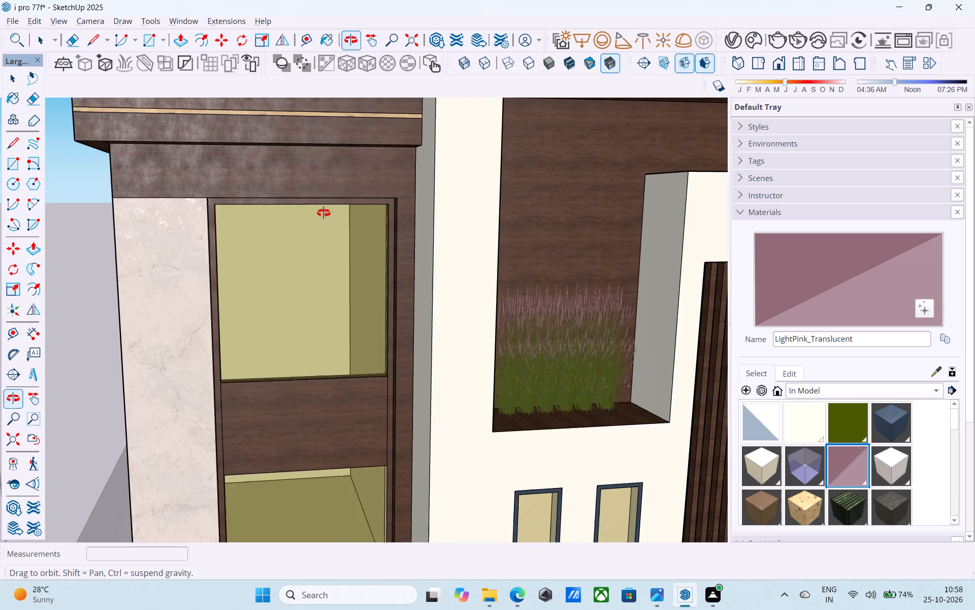
middle_drag(323, 213, 328, 199)
scroll(328, 199, up, 1)
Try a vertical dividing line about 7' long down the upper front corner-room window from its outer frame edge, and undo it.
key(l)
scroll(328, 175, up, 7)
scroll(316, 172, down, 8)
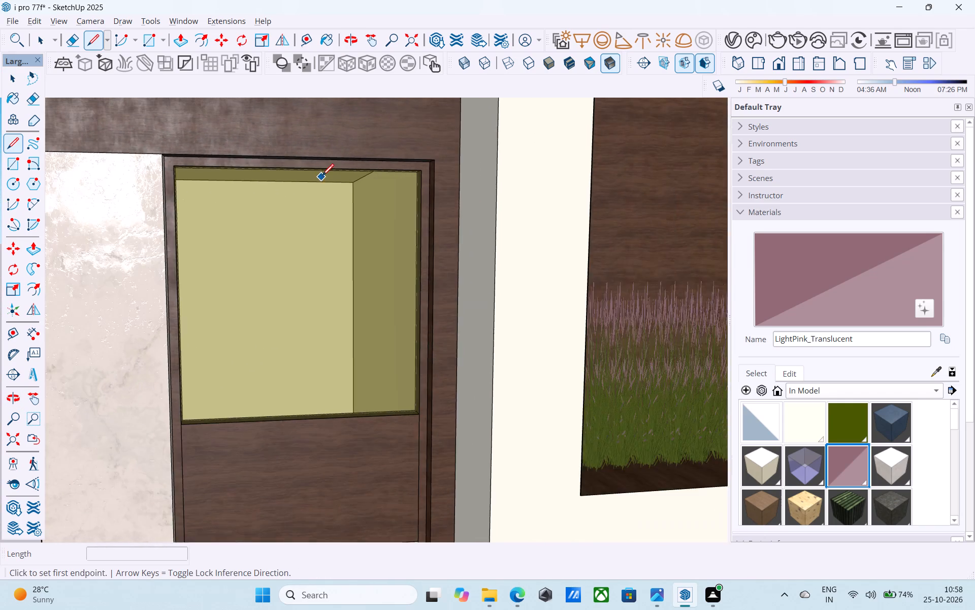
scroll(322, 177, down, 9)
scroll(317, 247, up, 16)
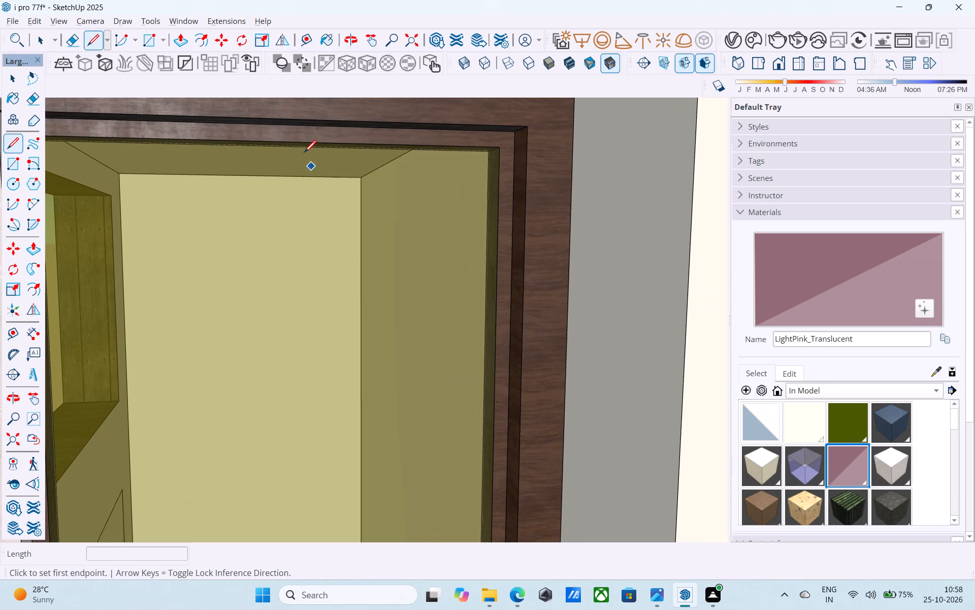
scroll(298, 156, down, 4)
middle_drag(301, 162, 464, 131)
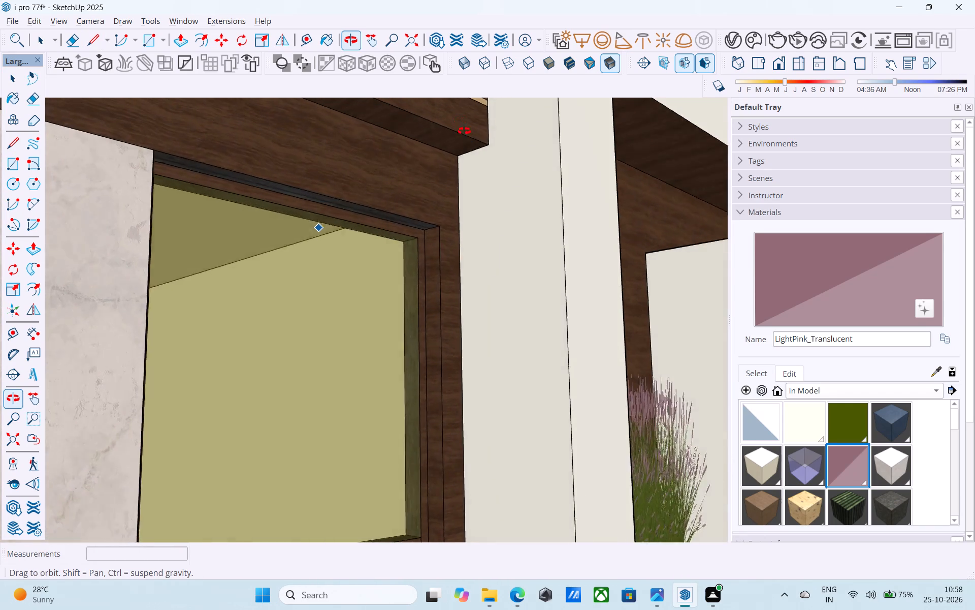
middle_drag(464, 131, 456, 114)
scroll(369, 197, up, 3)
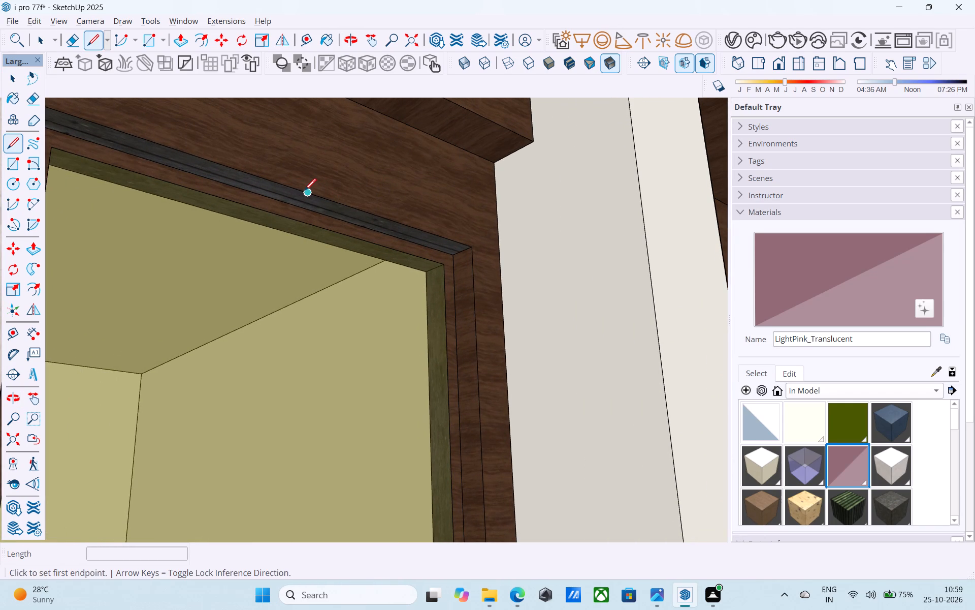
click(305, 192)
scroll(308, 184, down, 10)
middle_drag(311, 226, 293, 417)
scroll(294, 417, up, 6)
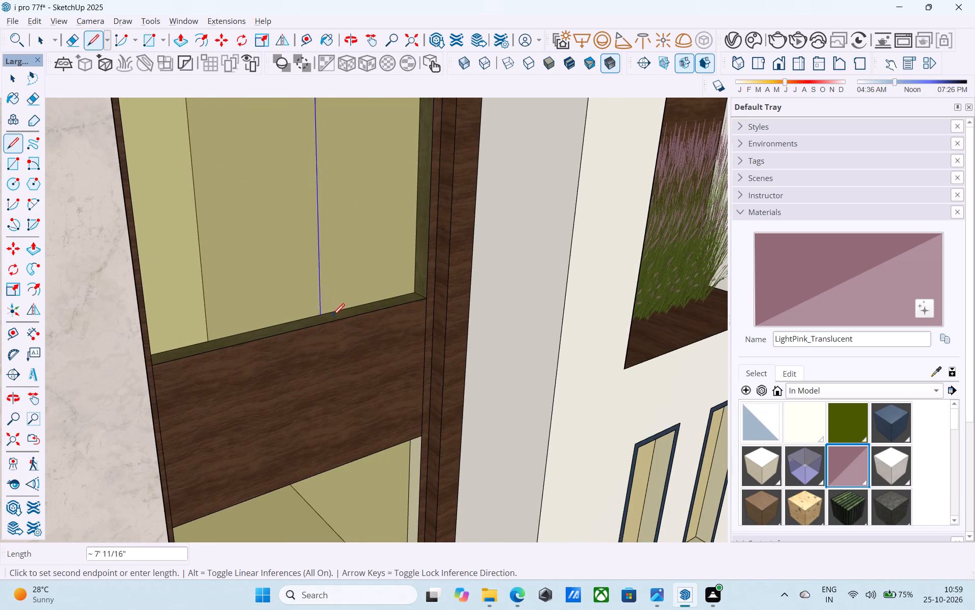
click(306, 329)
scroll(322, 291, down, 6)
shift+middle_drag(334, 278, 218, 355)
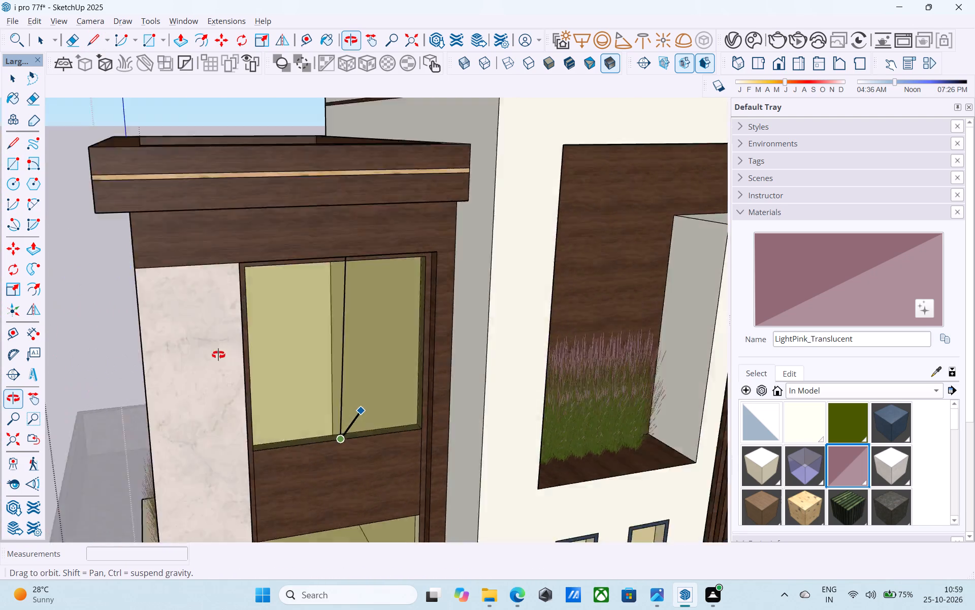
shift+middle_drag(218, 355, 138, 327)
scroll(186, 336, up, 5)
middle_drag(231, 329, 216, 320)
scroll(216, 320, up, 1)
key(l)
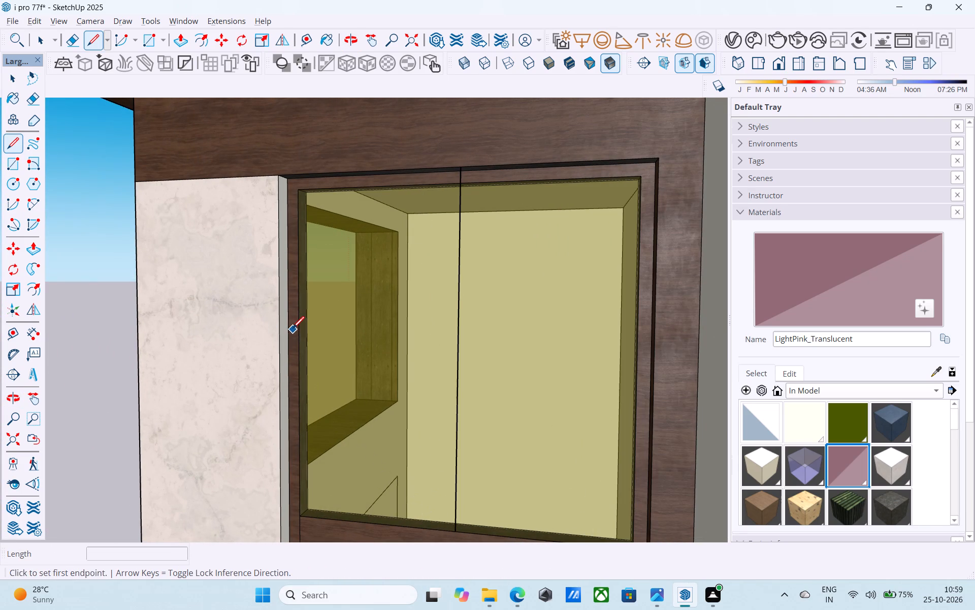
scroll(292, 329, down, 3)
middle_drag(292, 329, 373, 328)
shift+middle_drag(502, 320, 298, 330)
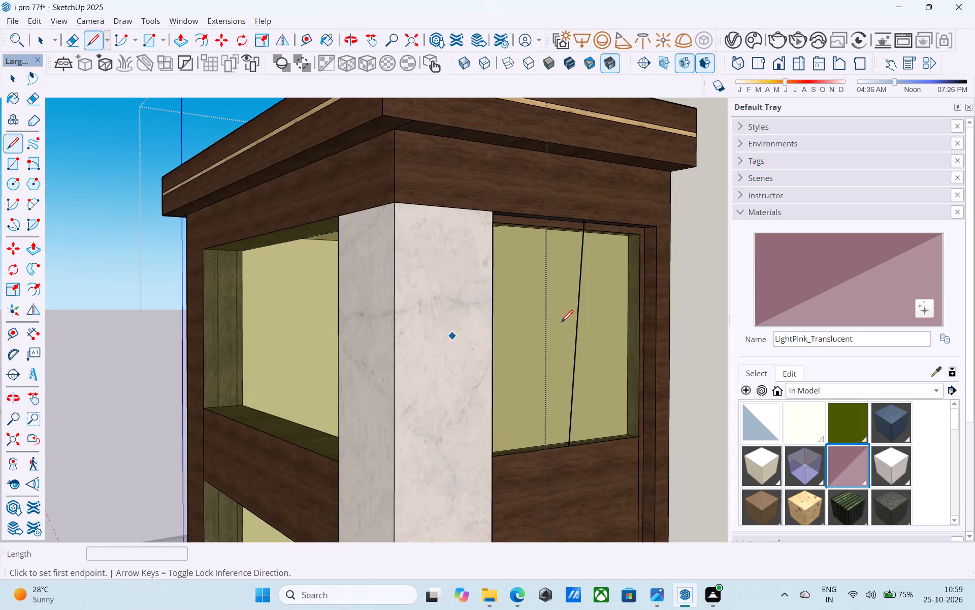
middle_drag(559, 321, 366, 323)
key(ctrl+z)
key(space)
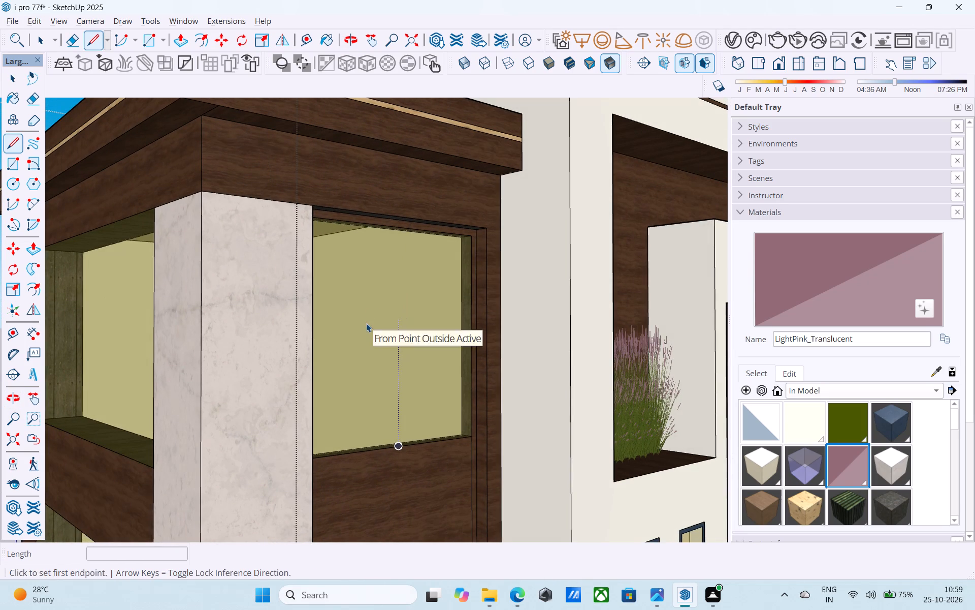
Draw a vertical line down the glass of the upper front corner-room window, from its top edge's midpoint to the bottom edge.
middle_drag(366, 323, 465, 296)
scroll(466, 299, up, 4)
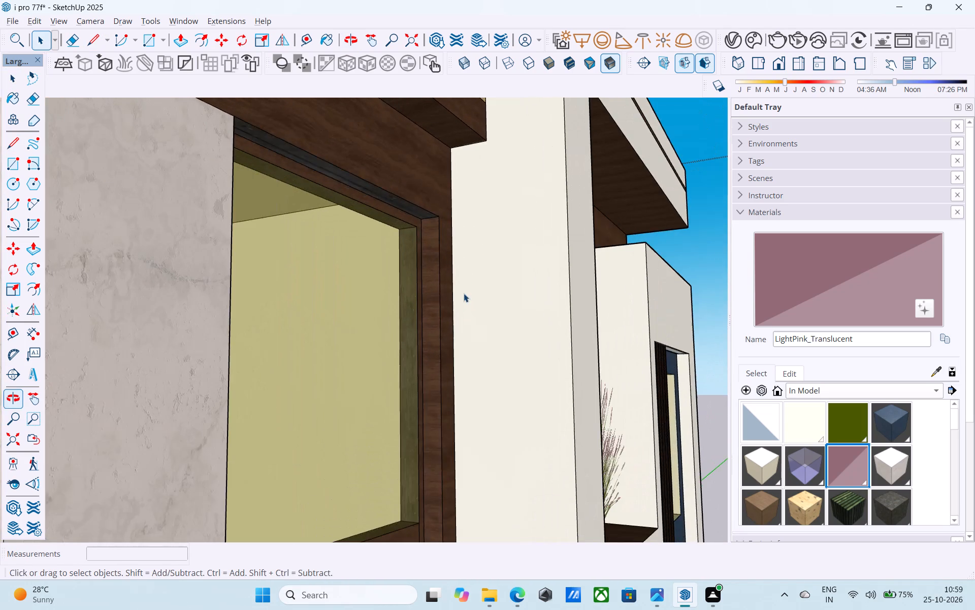
scroll(392, 295, up, 4)
click(387, 292)
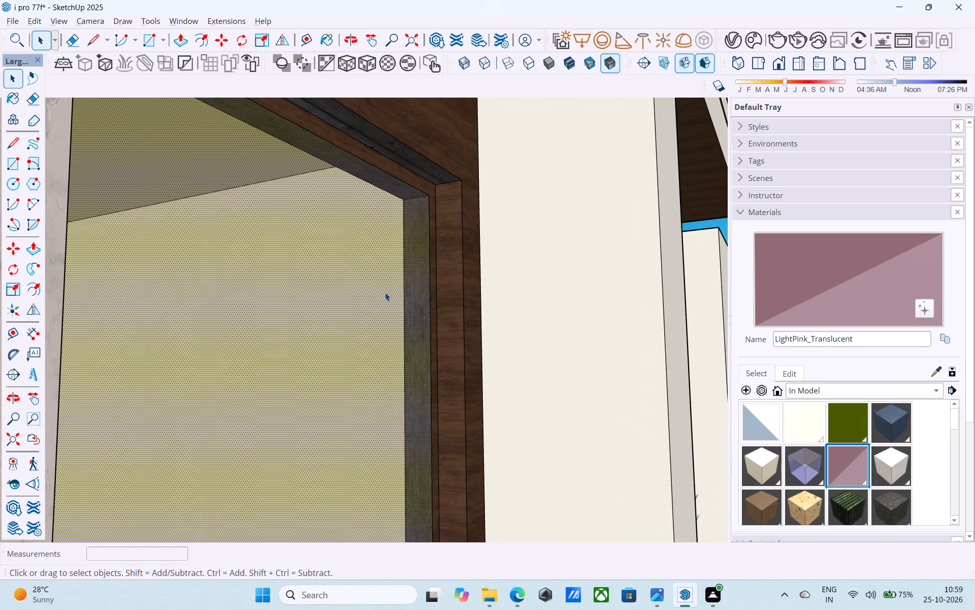
scroll(385, 292, down, 2)
middle_drag(384, 292, 164, 269)
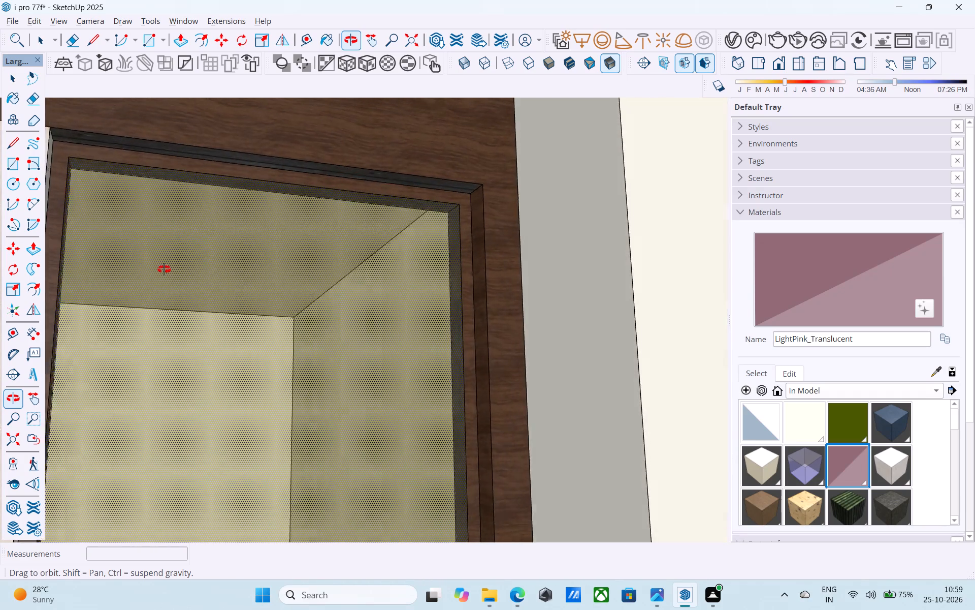
middle_drag(164, 269, 166, 267)
key(l)
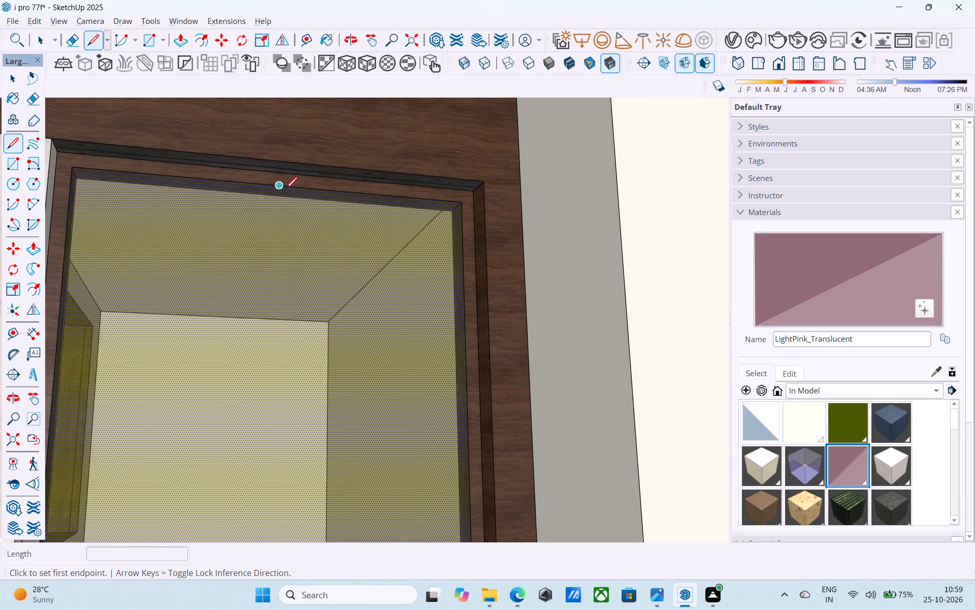
click(278, 186)
scroll(280, 185, down, 5)
middle_drag(281, 294, 322, 254)
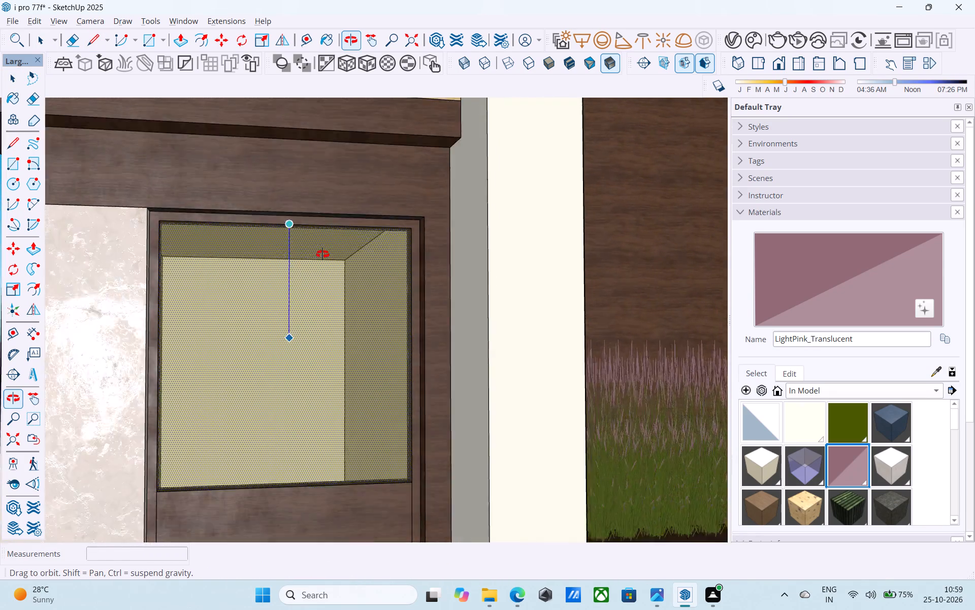
middle_drag(322, 254, 322, 253)
scroll(335, 316, down, 4)
shift+middle_drag(331, 328, 327, 298)
scroll(323, 292, down, 5)
scroll(317, 393, up, 12)
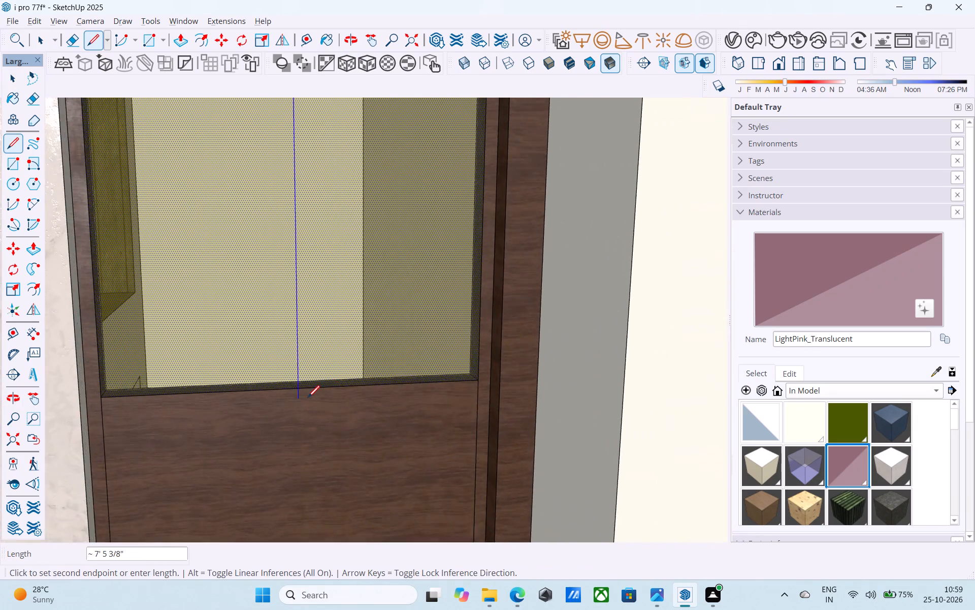
scroll(308, 399, up, 3)
click(290, 383)
scroll(321, 331, down, 5)
shift+middle_drag(324, 342, 324, 390)
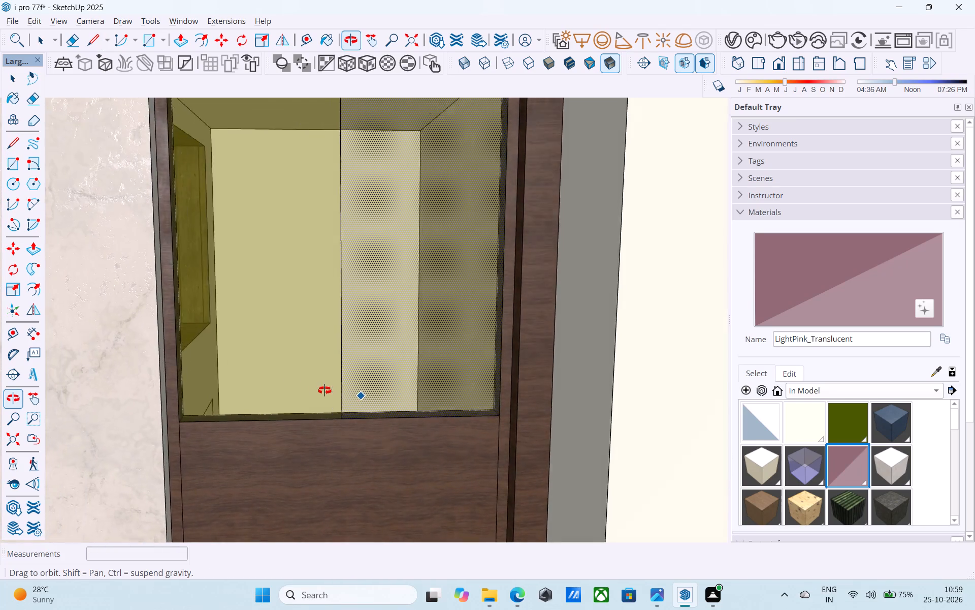
shift+middle_drag(324, 390, 230, 365)
scroll(246, 257, up, 1)
scroll(240, 230, down, 2)
middle_drag(240, 230, 258, 349)
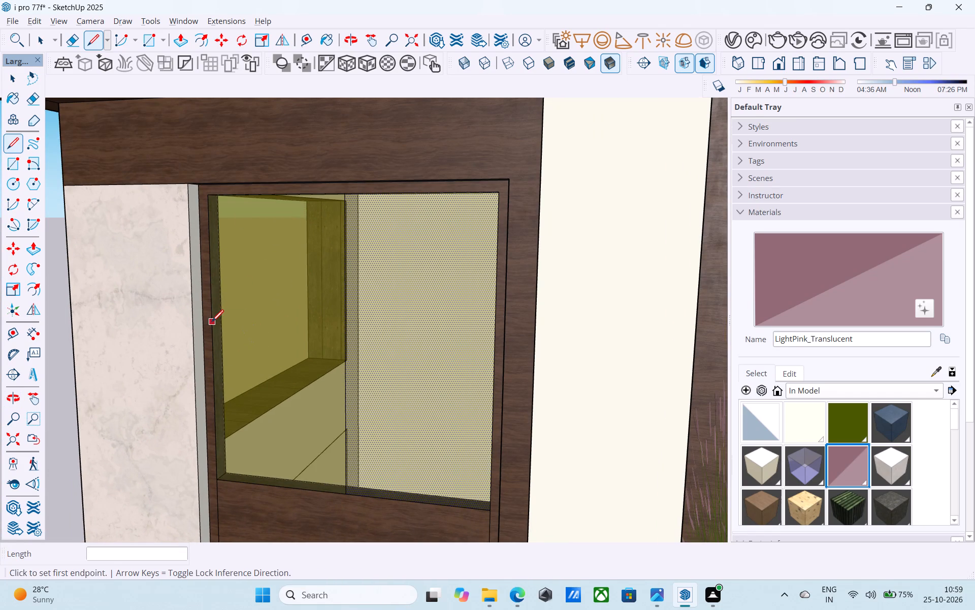
Draw a horizontal line across the same window's glass at mid-height, from one side edge to the other.
click(214, 341)
shift+middle_drag(409, 343, 474, 353)
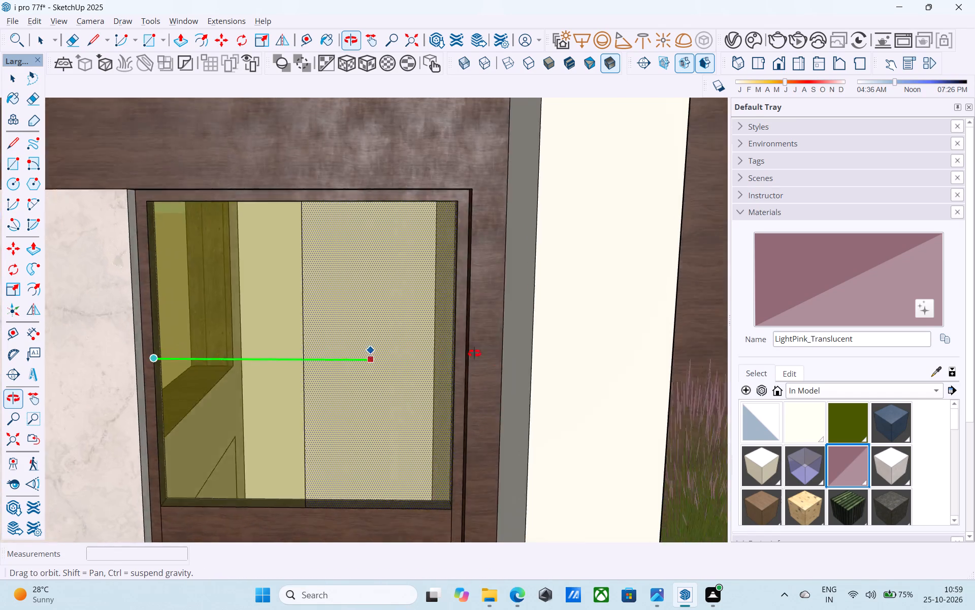
shift+middle_drag(474, 353, 528, 355)
click(451, 356)
scroll(449, 355, down, 6)
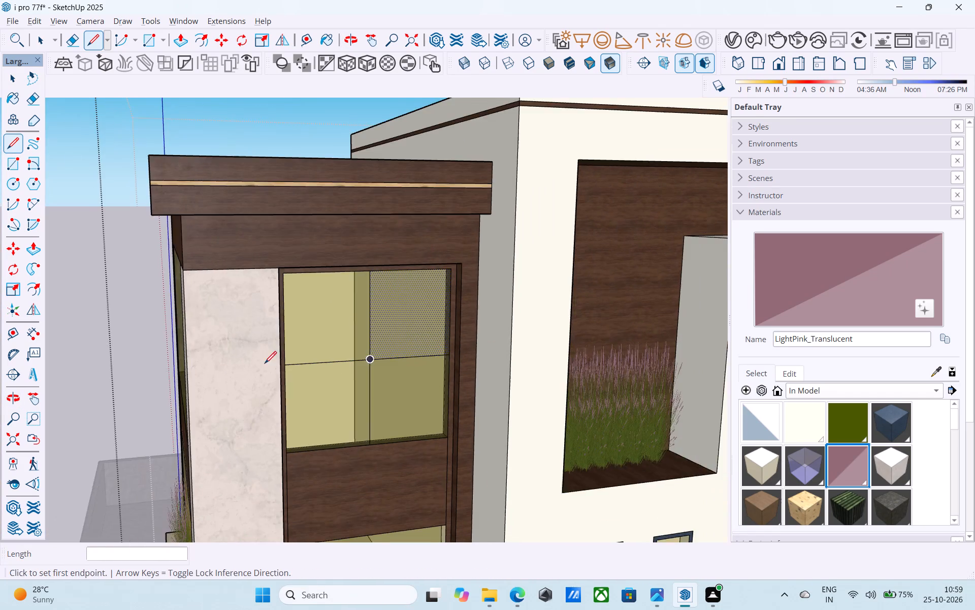
Draw a vertical line about 7' 9" down the corner room's upper side-facade window opening, from its top edge's midpoint to the bottom edge.
middle_drag(265, 364, 385, 349)
scroll(303, 258, up, 5)
middle_drag(320, 281, 269, 200)
middle_drag(259, 297, 283, 248)
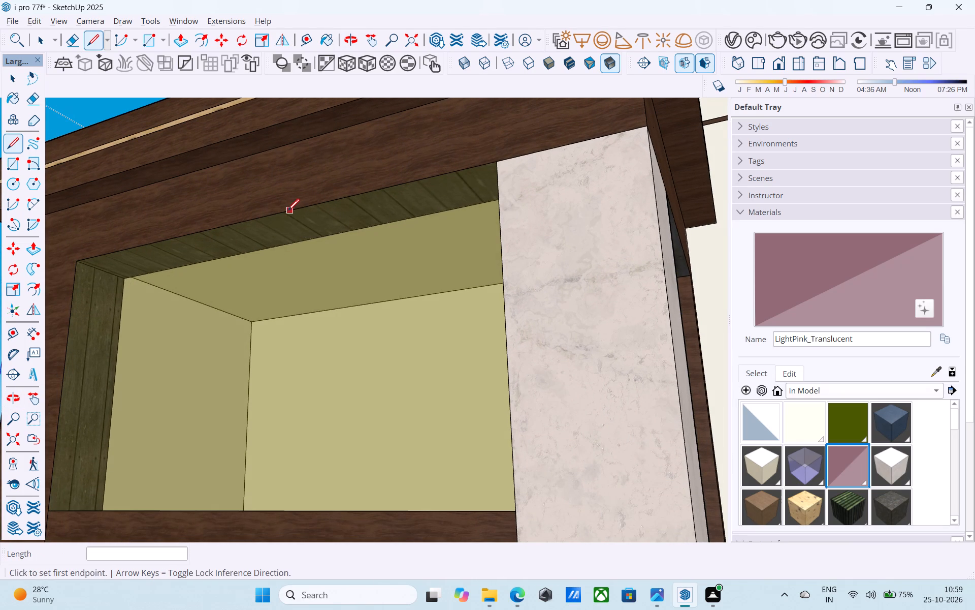
middle_drag(278, 222, 594, 315)
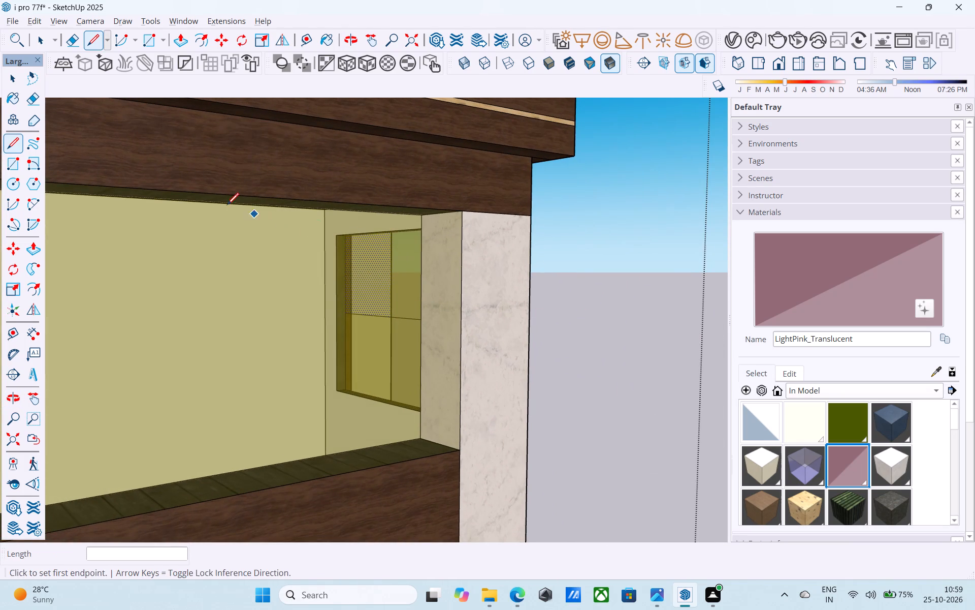
middle_drag(208, 197, 396, 225)
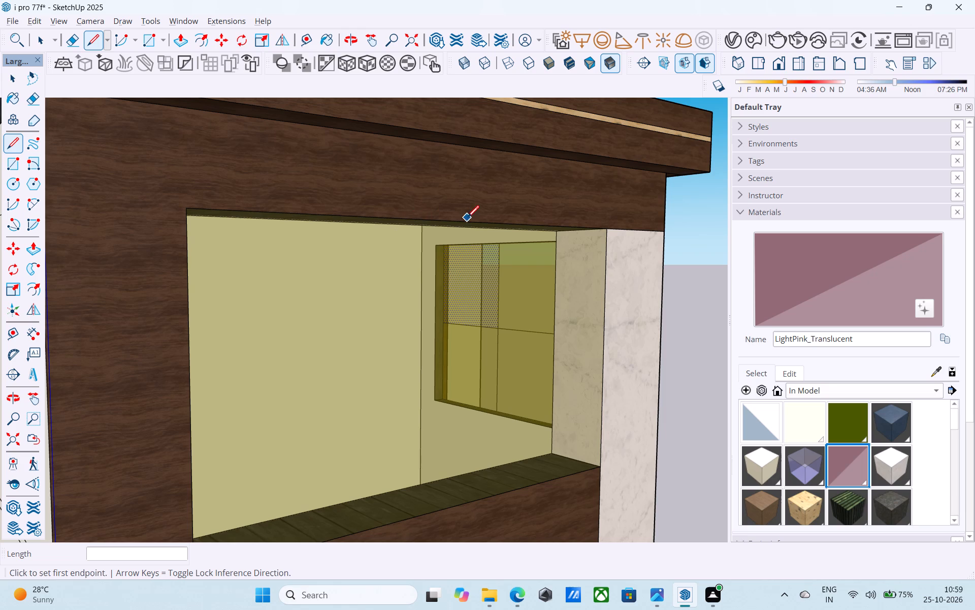
middle_drag(431, 227, 388, 333)
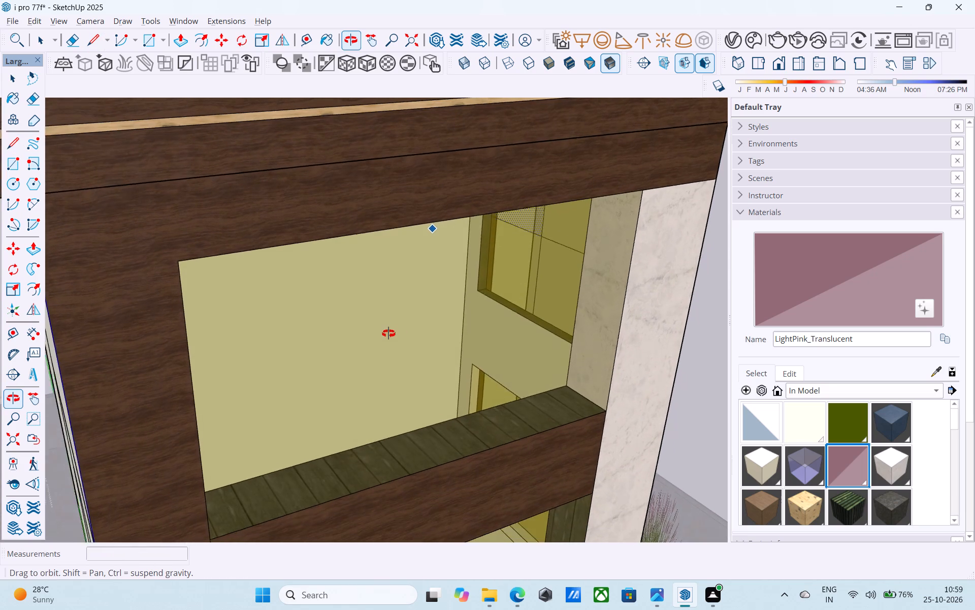
middle_drag(388, 333, 388, 335)
click(447, 218)
middle_drag(470, 321, 460, 294)
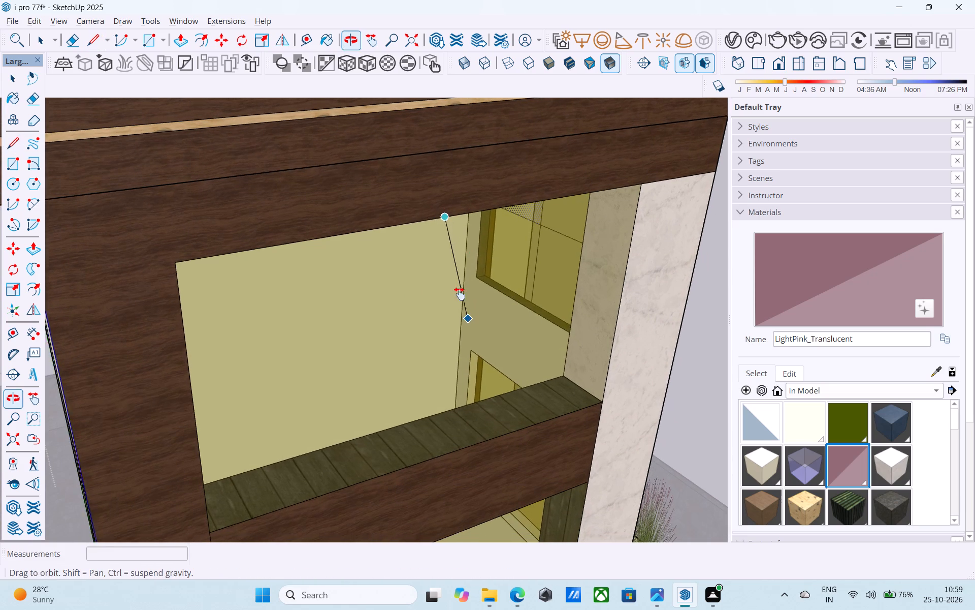
middle_drag(460, 294, 437, 205)
click(405, 367)
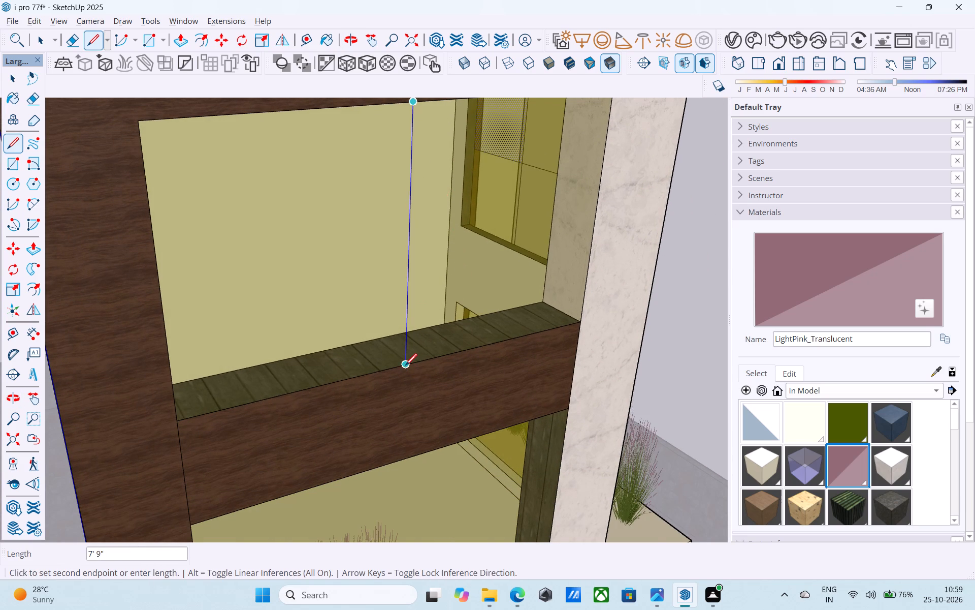
Draw a horizontal line 14' across the same upper side-facade window at mid-height, from the wood edge to the marble column.
scroll(417, 319, down, 5)
shift+middle_drag(419, 326, 547, 405)
scroll(242, 224, up, 5)
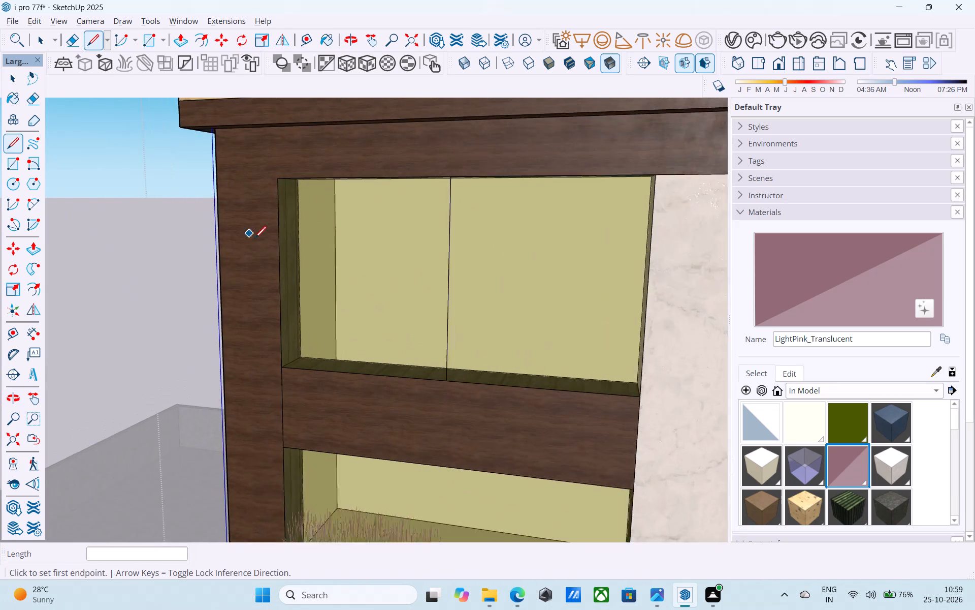
shift+middle_drag(309, 276, 133, 312)
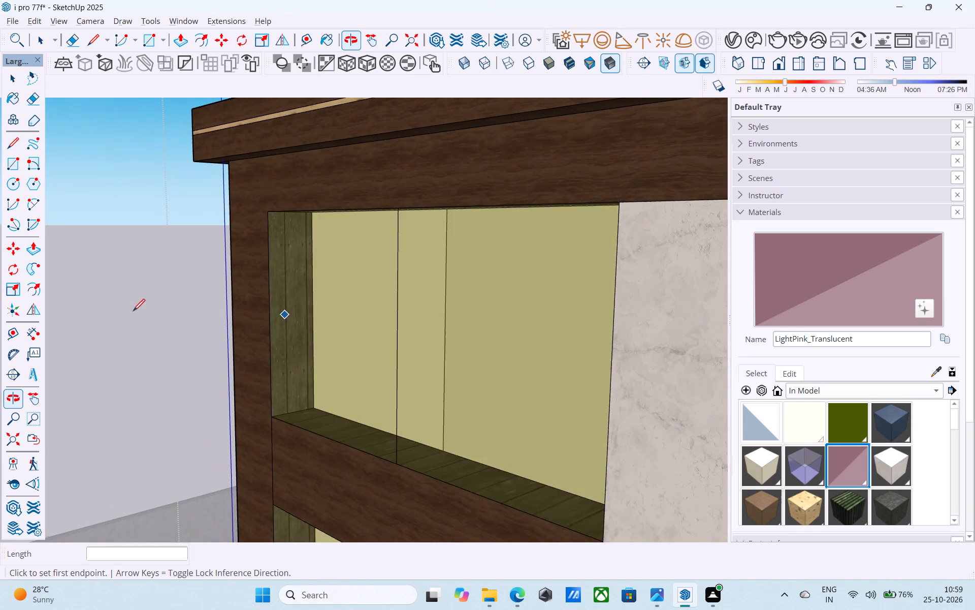
shift+middle_drag(133, 312, 131, 312)
scroll(302, 306, up, 4)
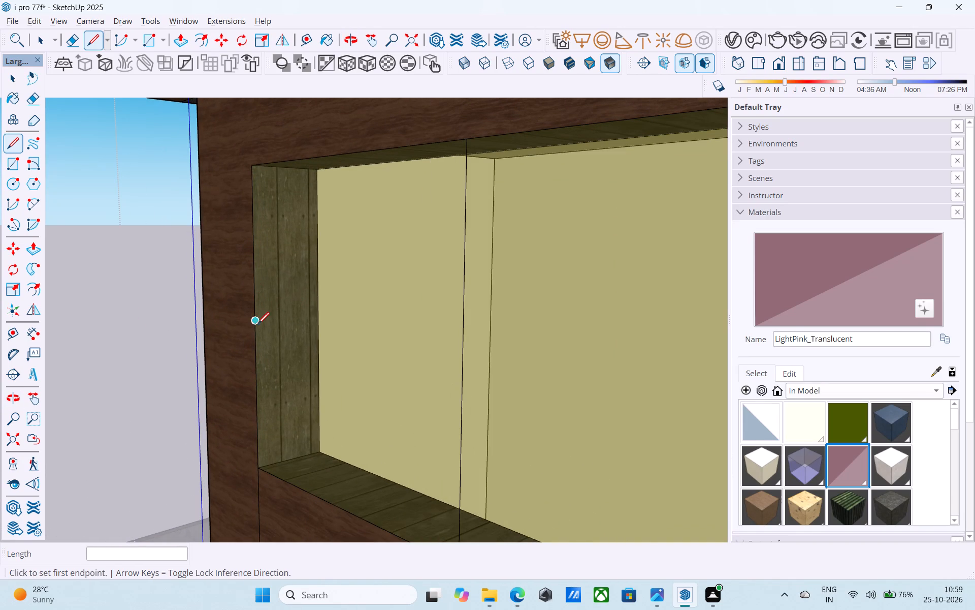
click(256, 323)
scroll(310, 314, down, 4)
middle_drag(323, 309, 578, 327)
scroll(578, 328, up, 1)
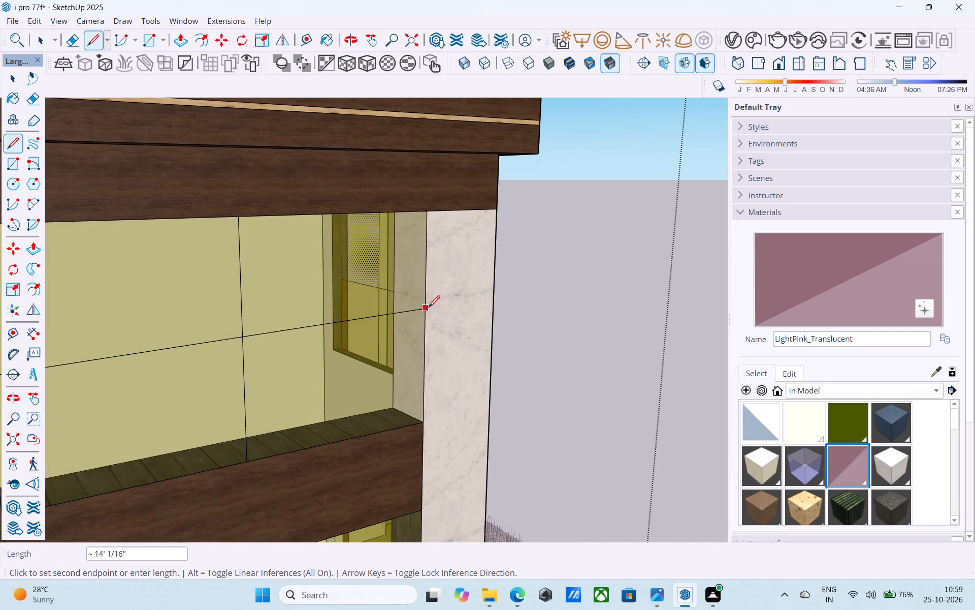
scroll(425, 307, up, 7)
middle_drag(412, 311, 498, 311)
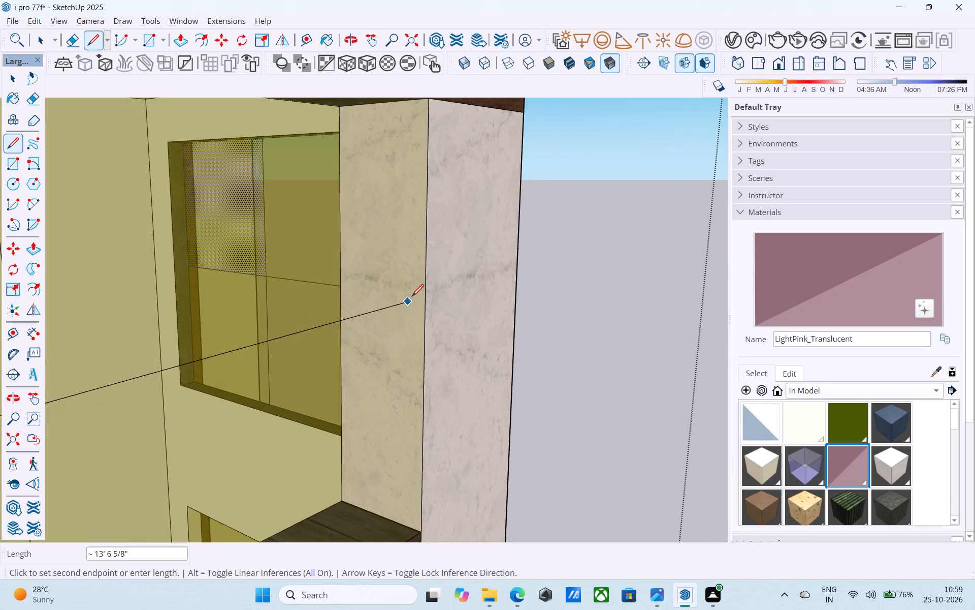
scroll(422, 310, down, 7)
scroll(422, 310, up, 6)
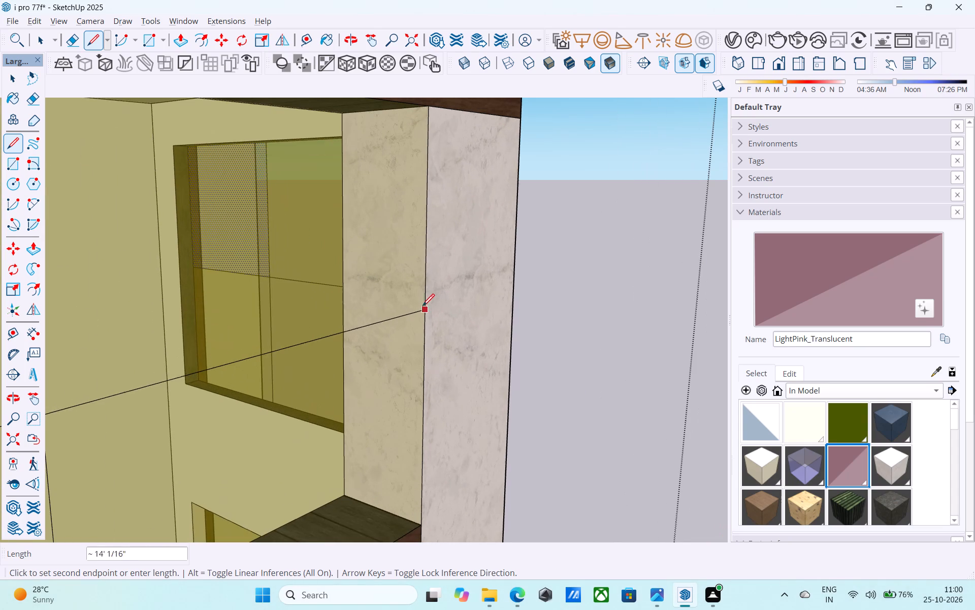
click(425, 333)
Draw a vertical line 8' down the corner room's lower side-facade window, from its top edge's midpoint to the bottom edge's midpoint.
scroll(429, 324, down, 12)
middle_drag(434, 317, 297, 309)
shift+scroll(285, 304, down, 3)
shift+middle_drag(291, 304, 428, 255)
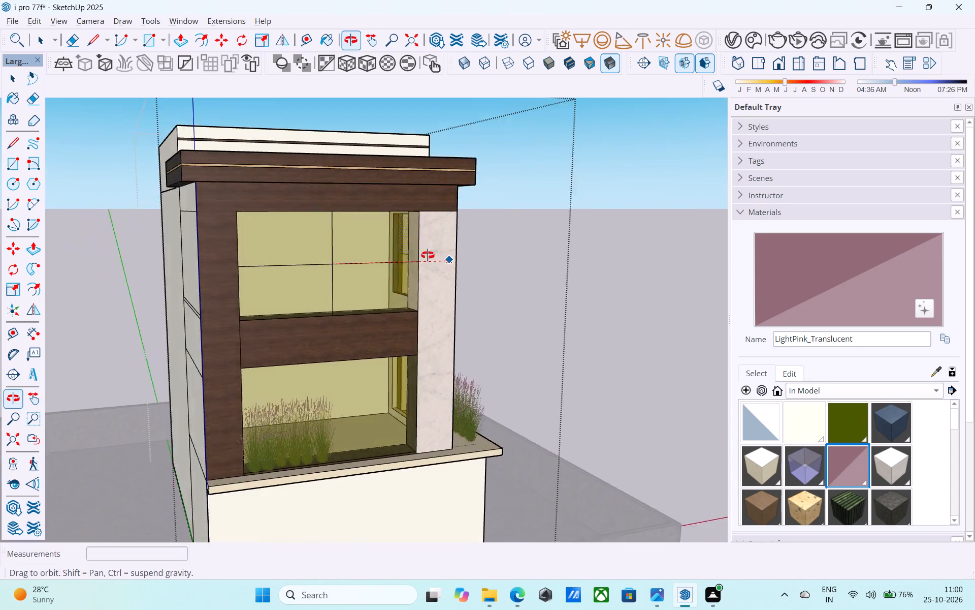
shift+middle_drag(428, 255, 348, 193)
middle_drag(258, 312, 381, 299)
scroll(319, 276, up, 8)
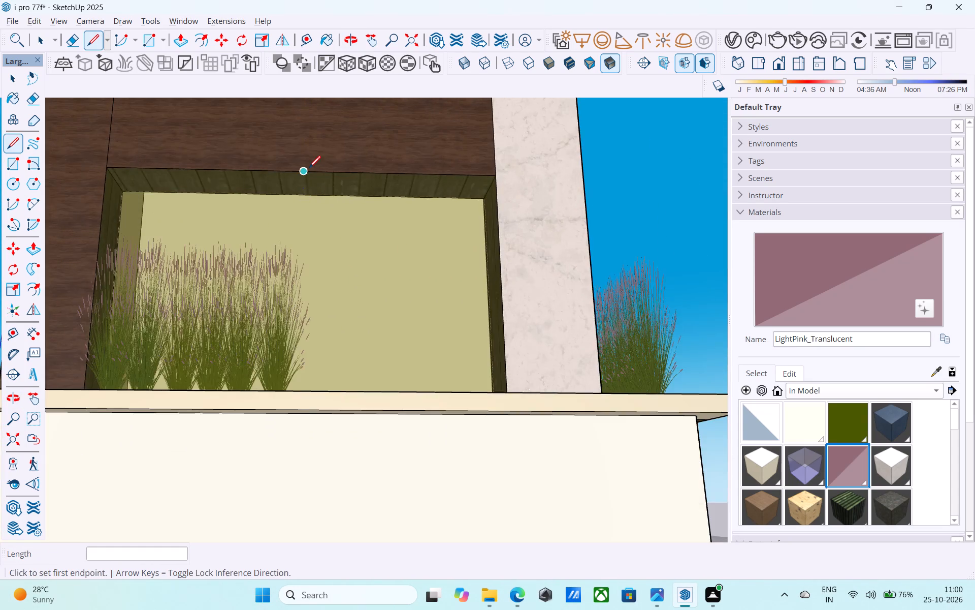
scroll(309, 169, up, 3)
click(305, 171)
scroll(307, 267, down, 3)
shift+middle_drag(304, 282, 342, 407)
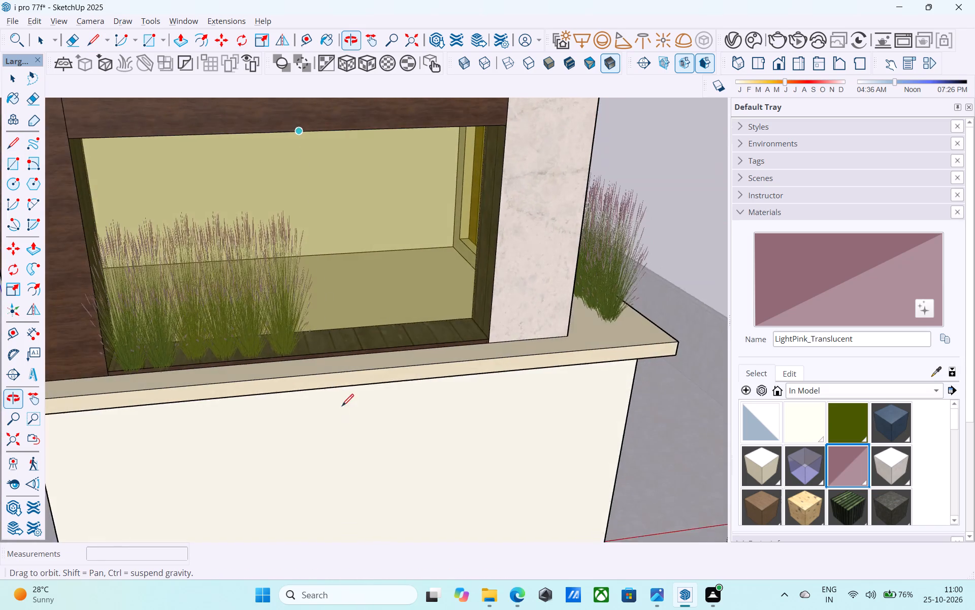
shift+middle_drag(342, 407, 346, 417)
scroll(331, 363, up, 4)
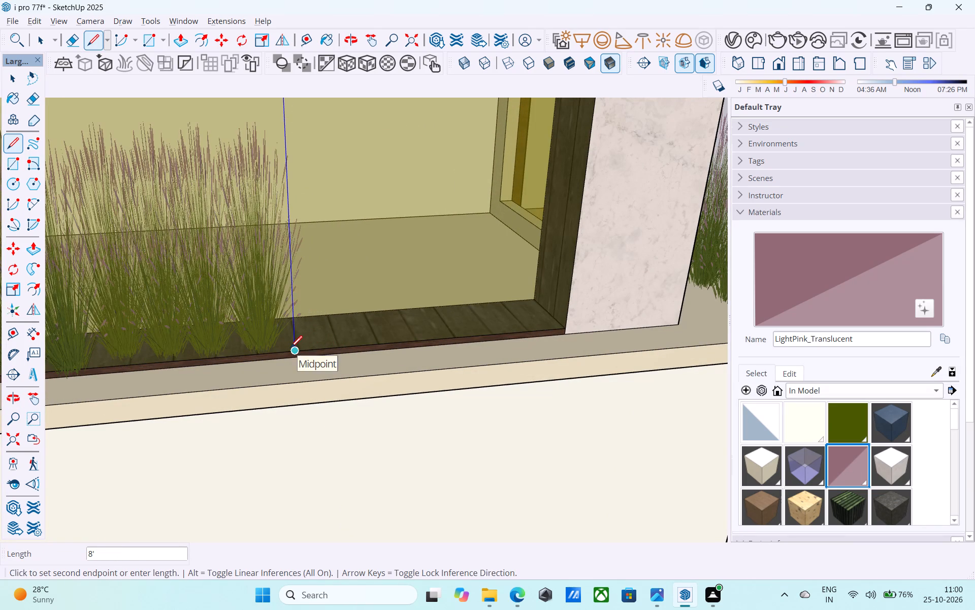
click(292, 352)
Draw a horizontal line 14' across the lower side-facade window behind the grasses, from the marble column to the wood edge at mid-height.
scroll(295, 345, down, 4)
shift+middle_drag(304, 377, 109, 362)
scroll(197, 248, up, 4)
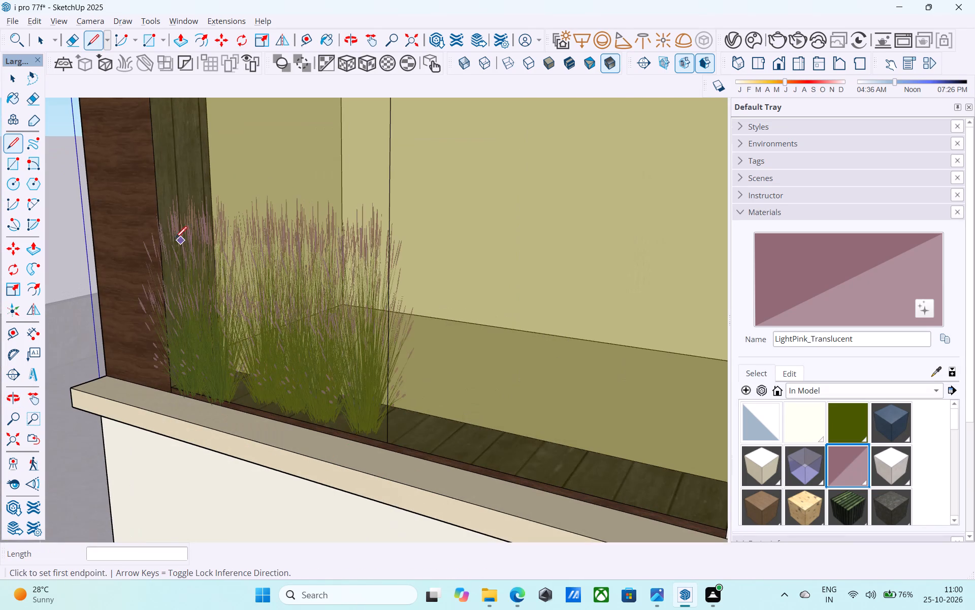
shift+middle_drag(326, 241, 179, 253)
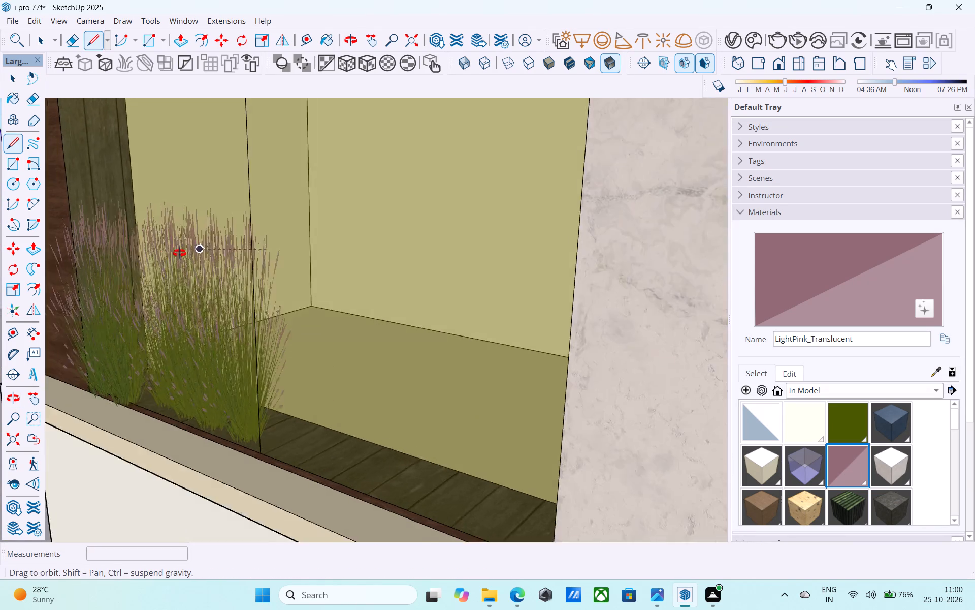
shift+middle_drag(179, 253, 549, 252)
scroll(474, 253, up, 3)
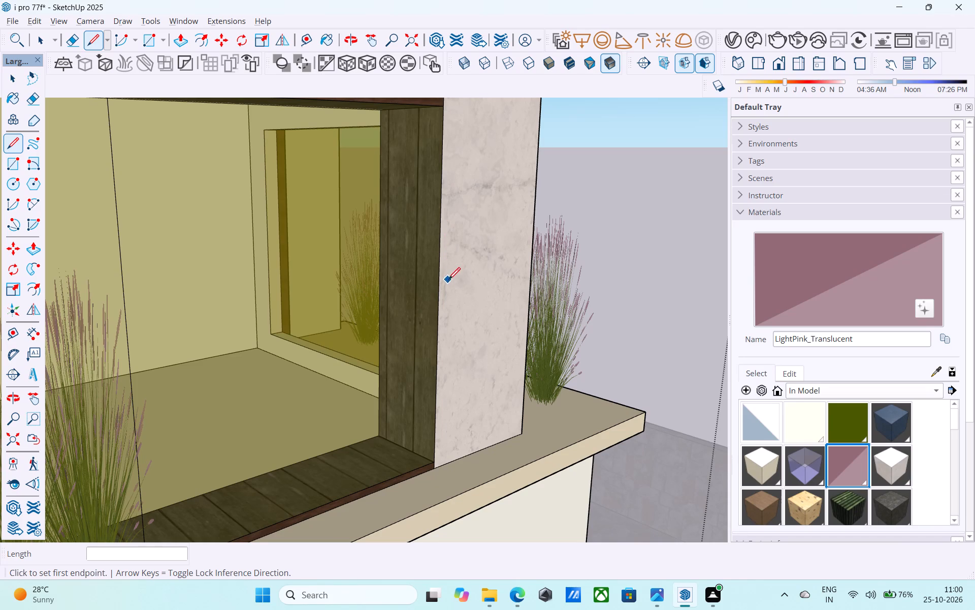
click(439, 297)
scroll(437, 290, down, 6)
middle_drag(421, 289, 324, 297)
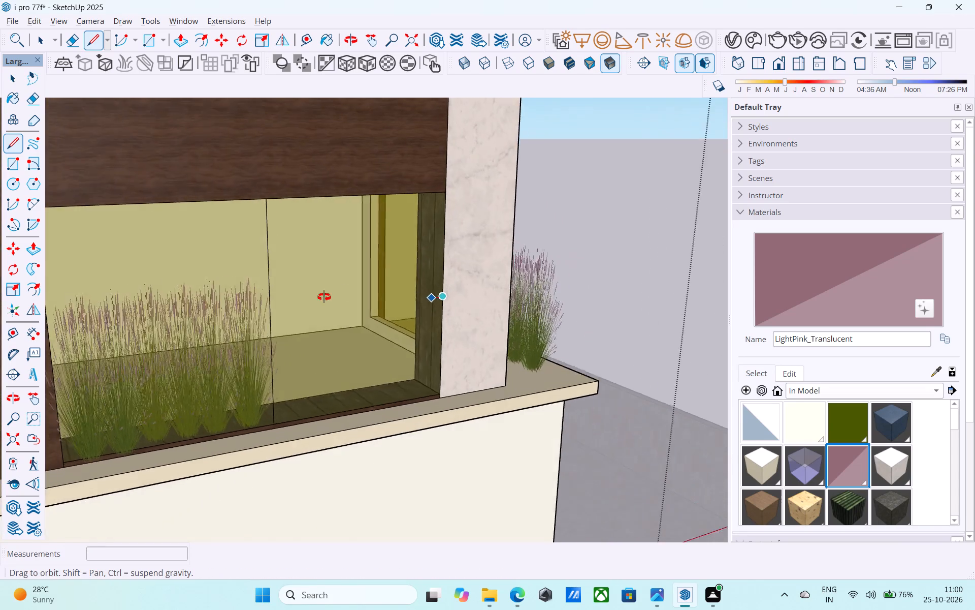
middle_drag(324, 297, 153, 285)
scroll(146, 283, up, 8)
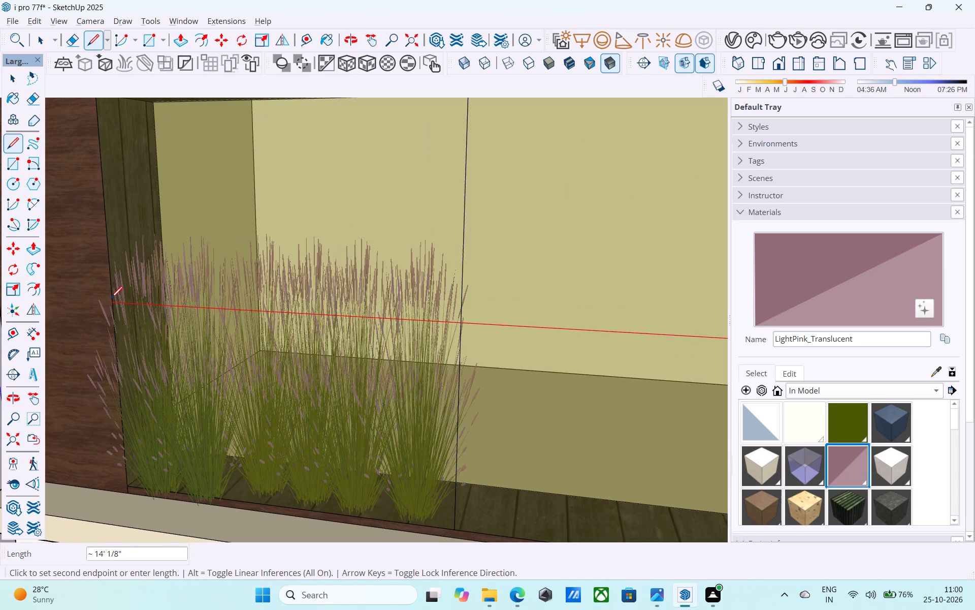
scroll(114, 303, up, 1)
middle_drag(114, 304, 217, 304)
scroll(157, 313, up, 5)
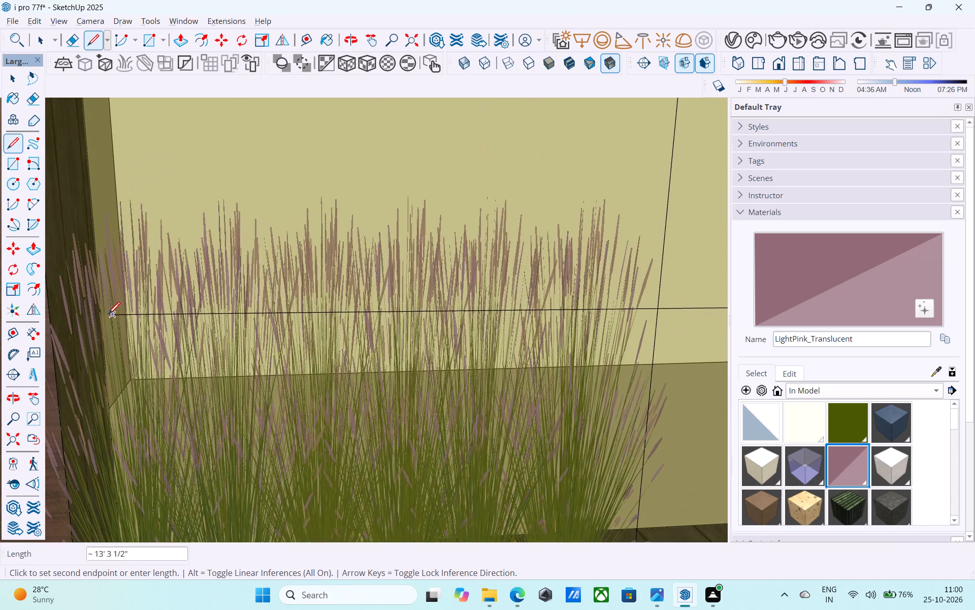
scroll(107, 315, down, 4)
shift+middle_drag(107, 315, 202, 302)
scroll(217, 299, up, 5)
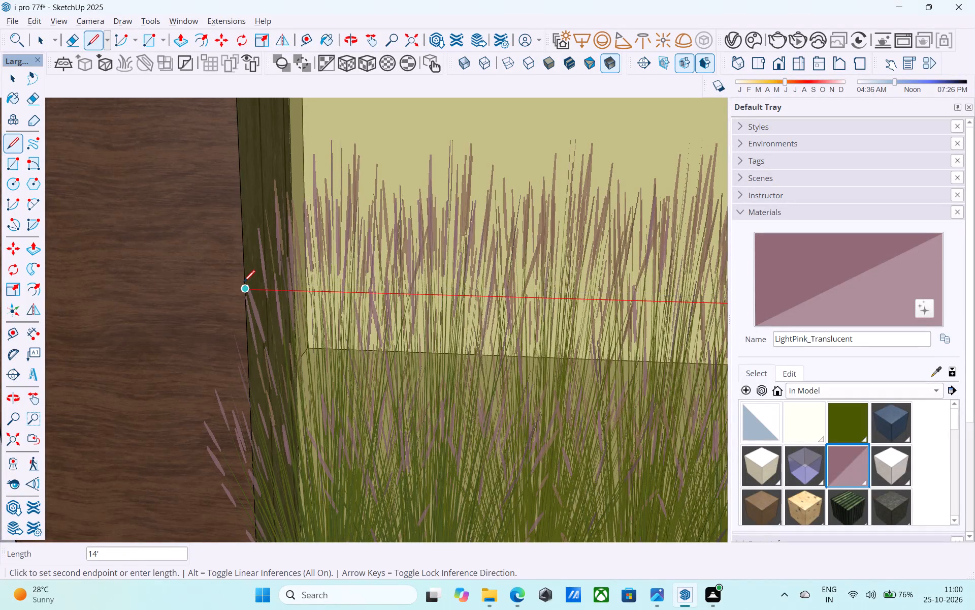
click(244, 290)
Leave the Line tool and save the model.
scroll(242, 289, down, 18)
middle_drag(352, 265, 343, 265)
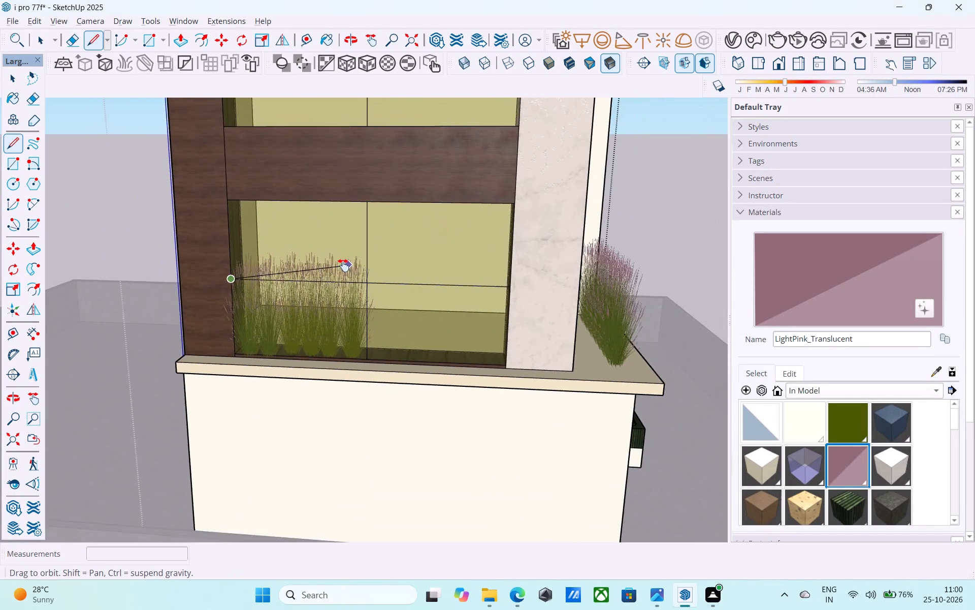
middle_drag(343, 265, 284, 279)
key(space)
scroll(283, 277, down, 6)
key(ctrl+s)
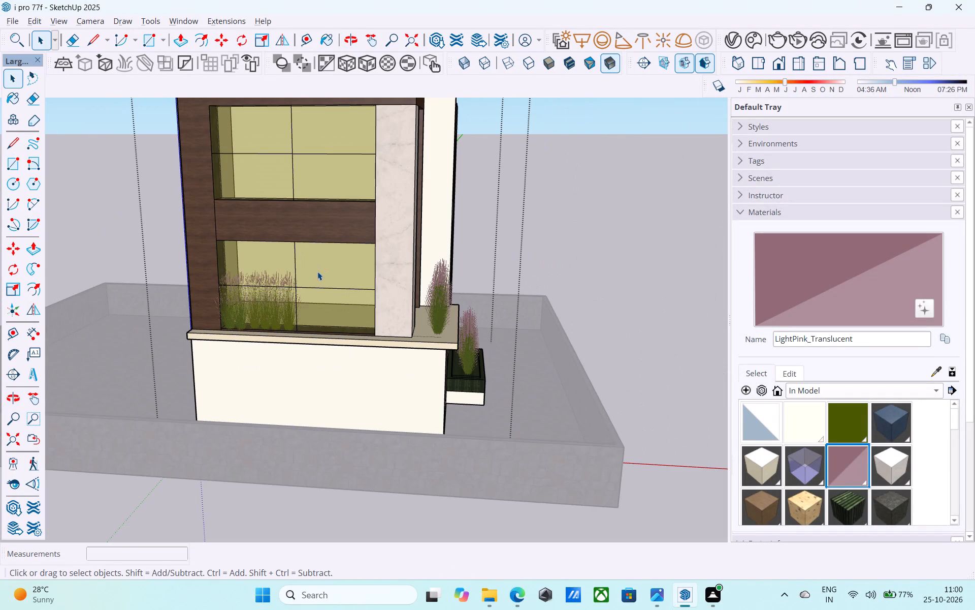
key(space)
Close the house group to return to the whole model with its plot.
scroll(317, 271, up, 4)
scroll(318, 271, down, 10)
shift+middle_drag(321, 255, 170, 269)
shift+middle_drag(271, 252, 193, 264)
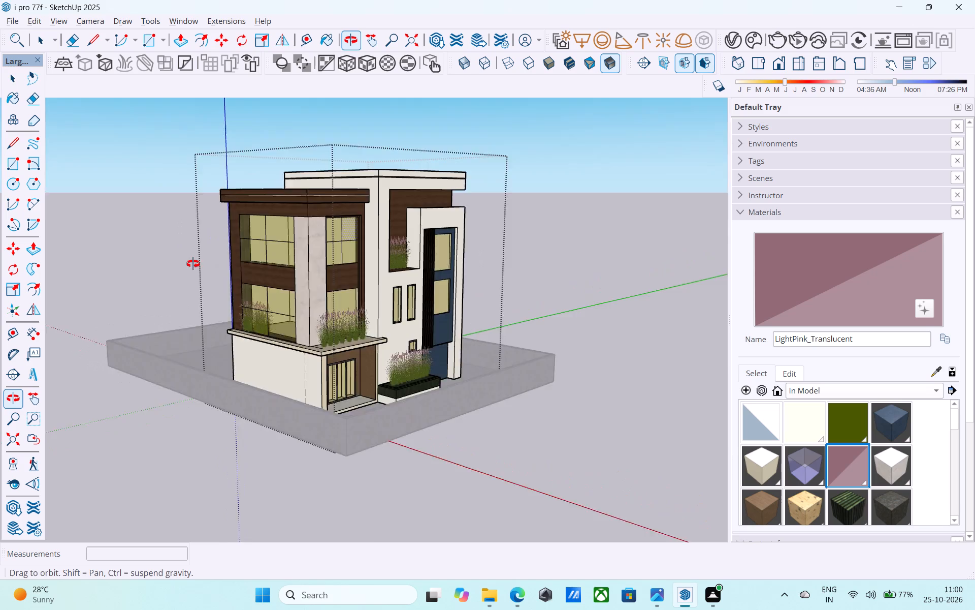
shift+middle_drag(193, 264, 171, 257)
scroll(252, 254, up, 5)
scroll(324, 228, down, 2)
scroll(324, 228, up, 1)
scroll(324, 228, down, 2)
shift+middle_drag(325, 226, 325, 255)
click(533, 218)
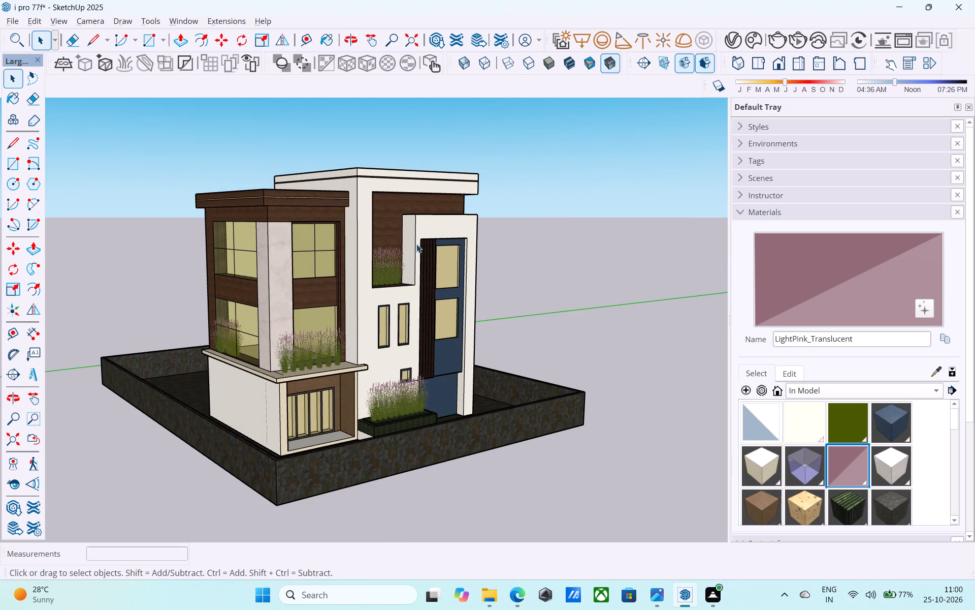
Run a V-Ray render of the house from a raised corner view, inspect the image, and close the frame buffer.
middle_drag(397, 241, 408, 233)
middle_drag(408, 238, 413, 275)
scroll(413, 274, down, 4)
shift+middle_drag(407, 281, 433, 267)
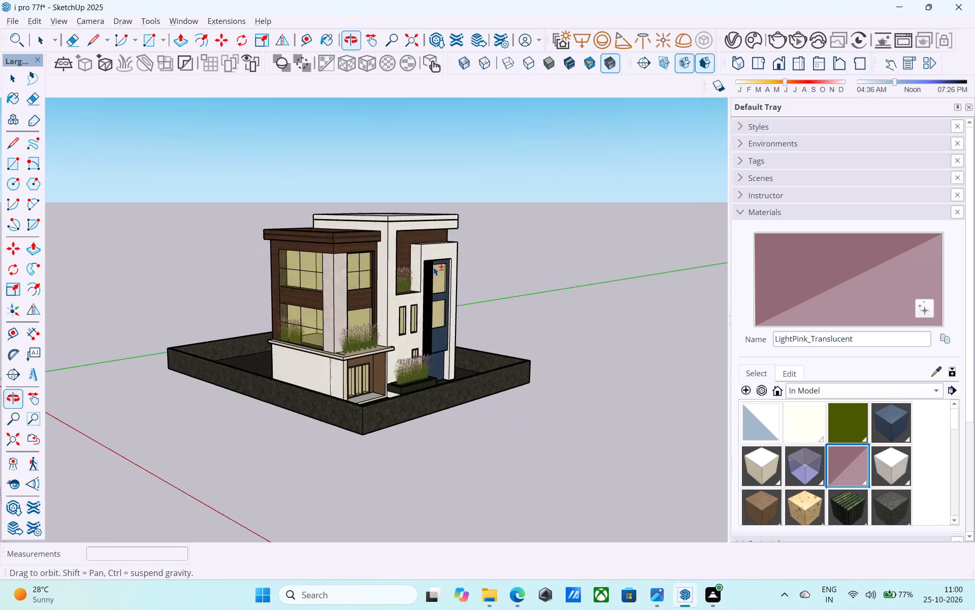
scroll(371, 281, up, 6)
shift+middle_drag(334, 272, 342, 329)
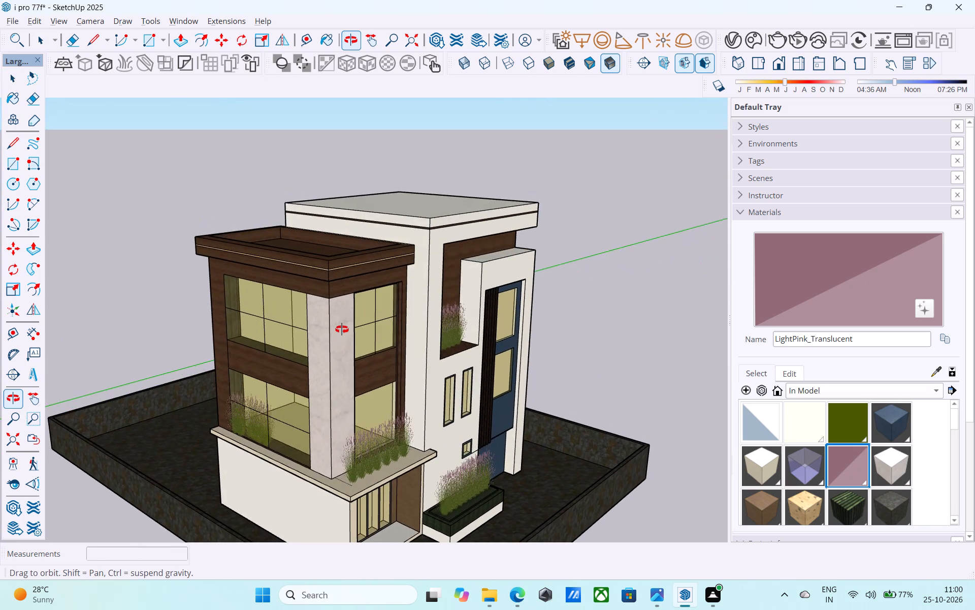
shift+middle_drag(342, 329, 336, 325)
click(770, 39)
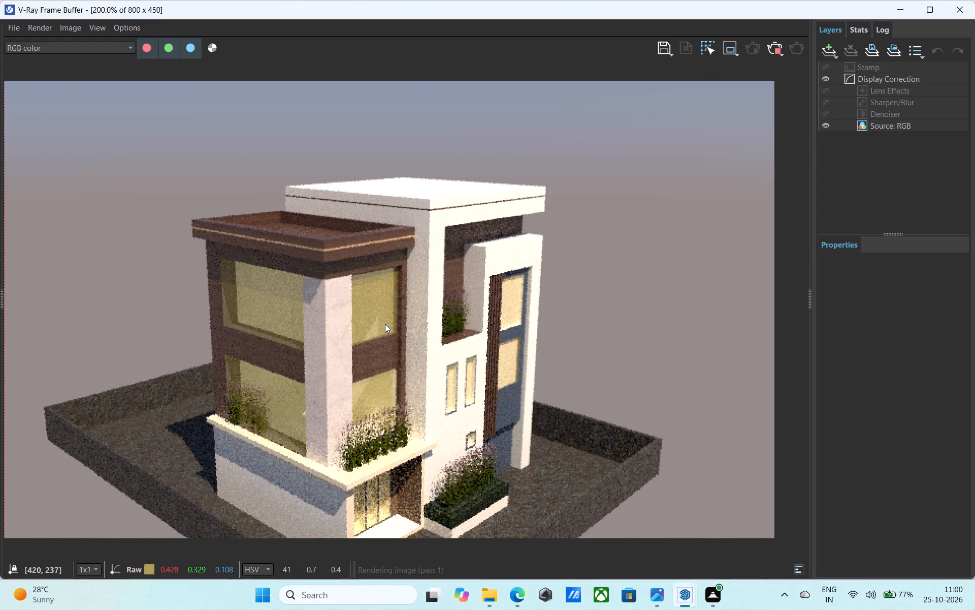
scroll(384, 324, down, 1)
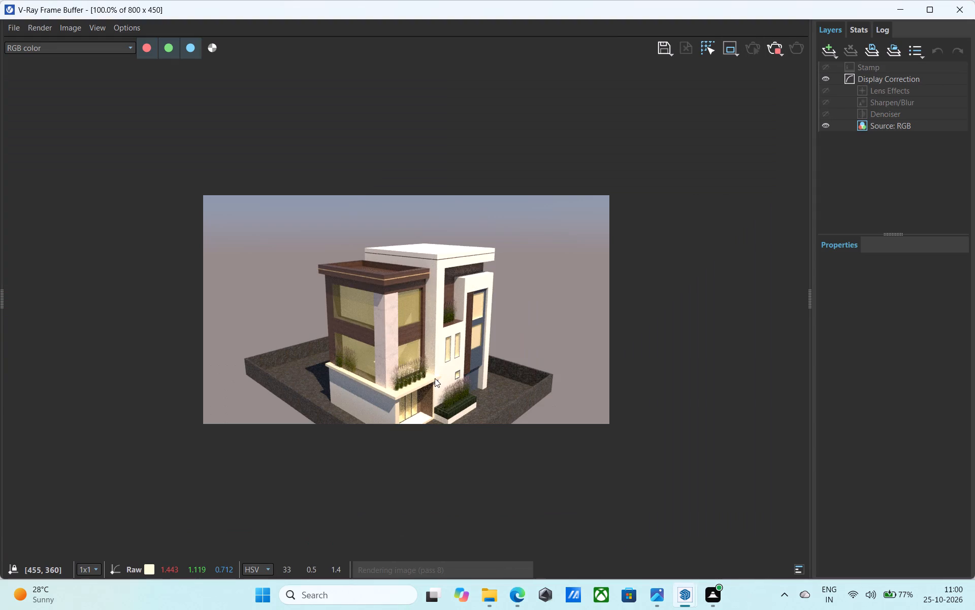
scroll(435, 378, up, 1)
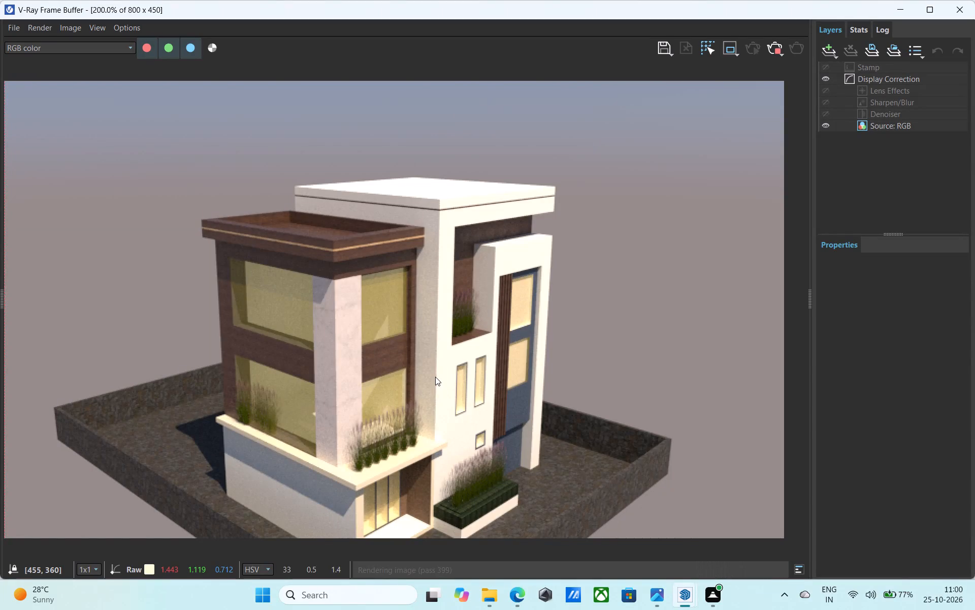
click(952, 5)
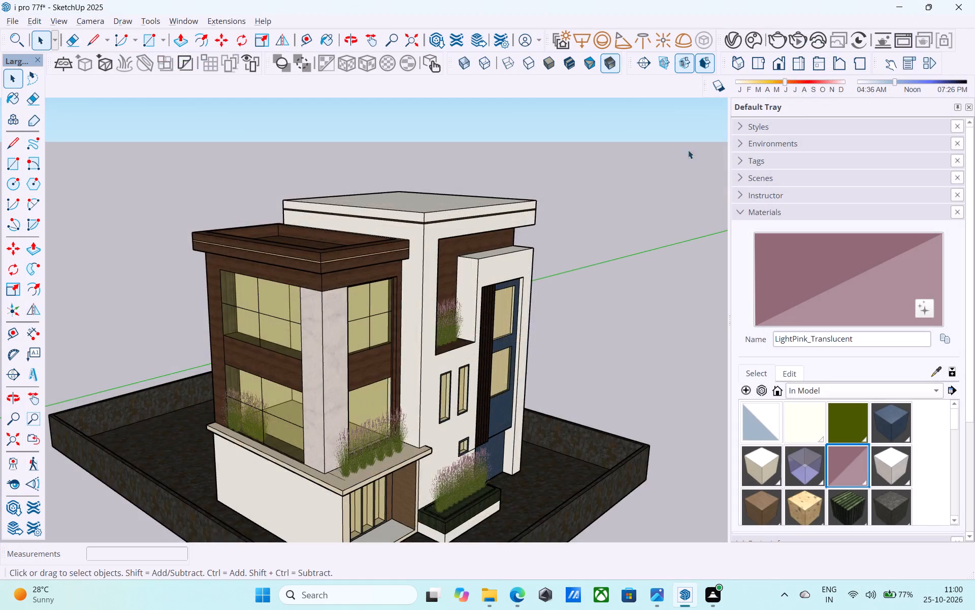
Look over the whole house and its plot from low, raised, front and side corner views.
scroll(606, 155, down, 5)
middle_drag(584, 157, 551, 133)
scroll(536, 195, up, 5)
scroll(516, 210, down, 5)
middle_drag(491, 195, 480, 181)
scroll(424, 223, up, 5)
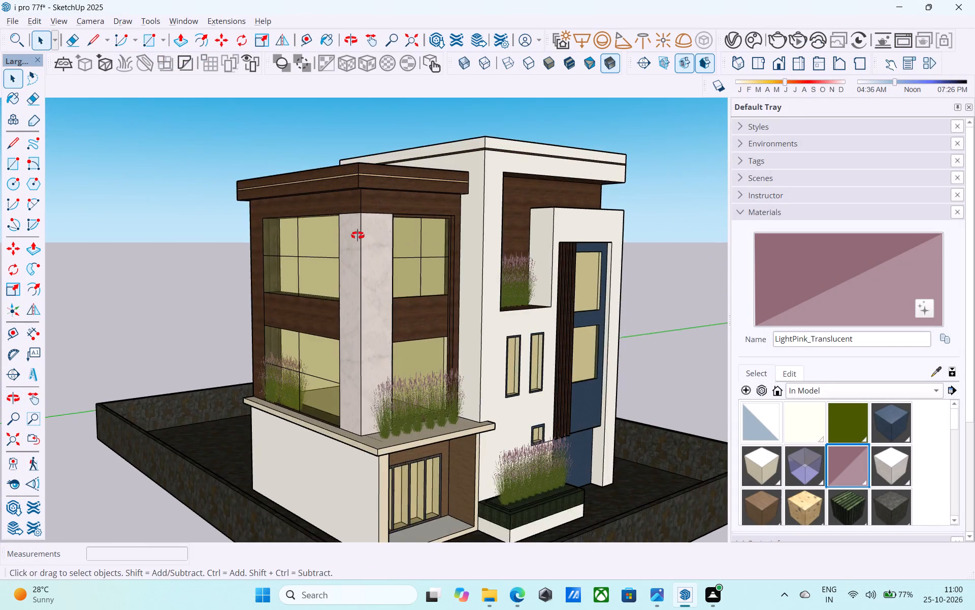
middle_drag(361, 239, 420, 230)
scroll(303, 207, down, 5)
middle_drag(431, 266, 354, 265)
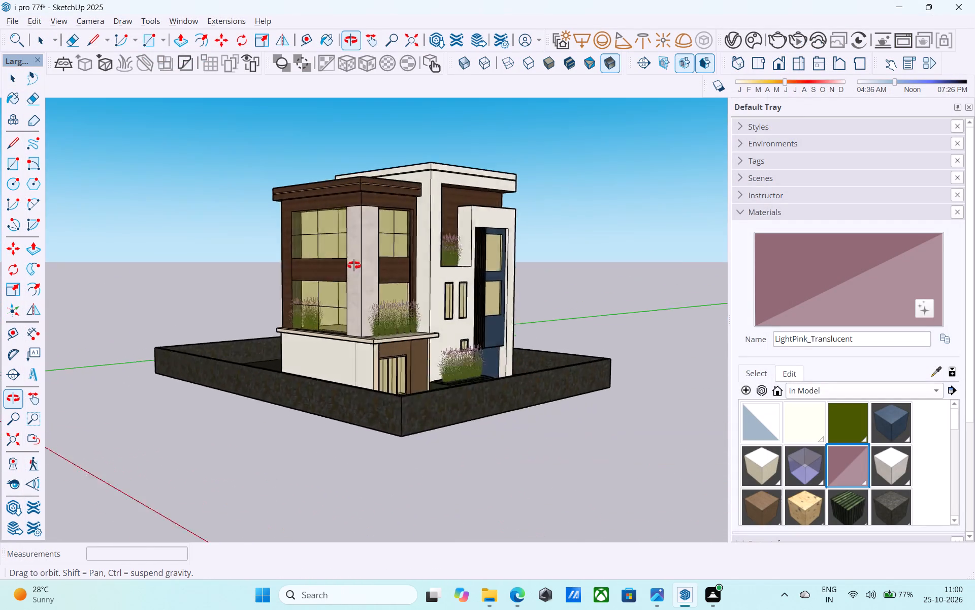
middle_drag(354, 265, 241, 270)
scroll(294, 257, up, 6)
middle_drag(275, 247, 431, 245)
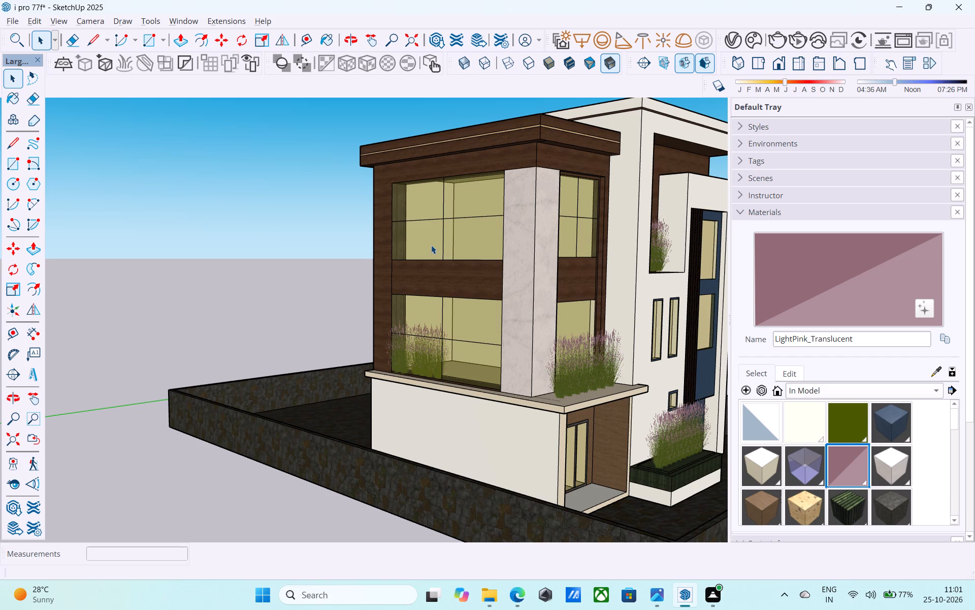
scroll(315, 194, down, 6)
middle_drag(279, 225, 259, 274)
scroll(360, 243, up, 3)
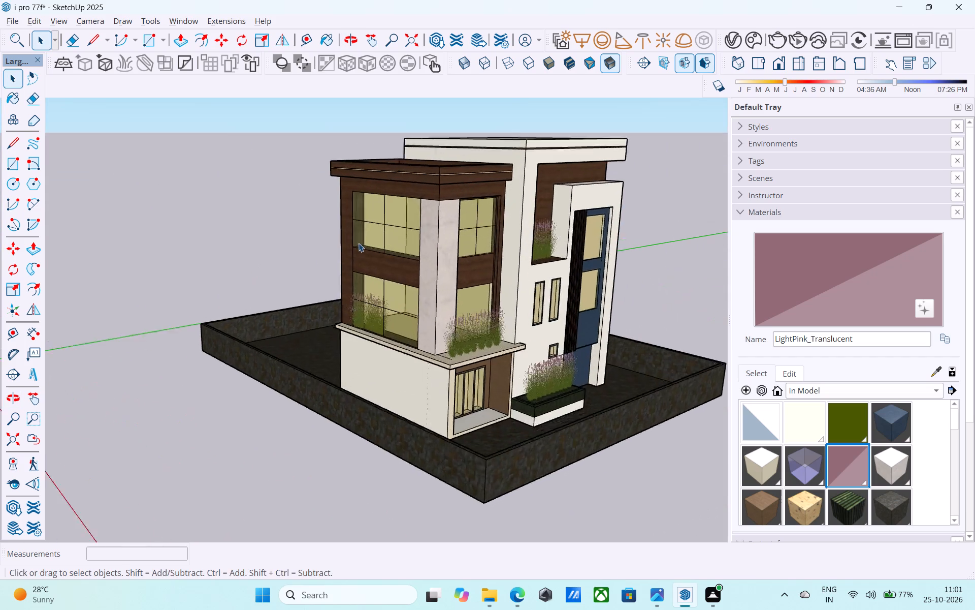
scroll(359, 243, up, 3)
scroll(343, 250, down, 3)
scroll(341, 252, up, 1)
scroll(341, 252, down, 3)
middle_drag(325, 255, 222, 287)
scroll(229, 283, down, 5)
middle_drag(225, 284, 269, 277)
scroll(405, 233, up, 7)
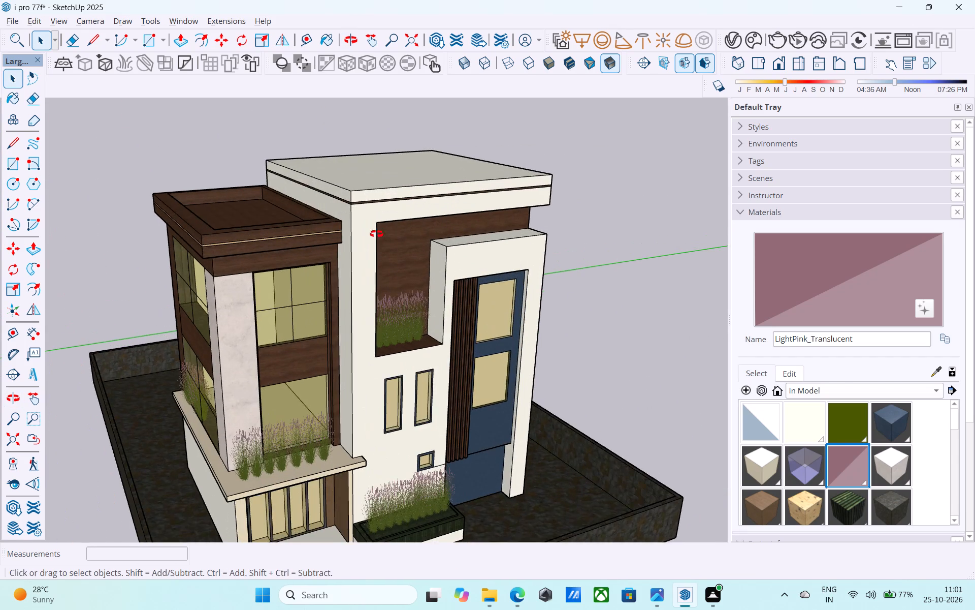
middle_drag(376, 234, 382, 230)
scroll(202, 236, down, 5)
middle_drag(193, 251, 334, 249)
middle_drag(374, 227, 257, 241)
scroll(235, 237, down, 4)
middle_drag(242, 238, 307, 217)
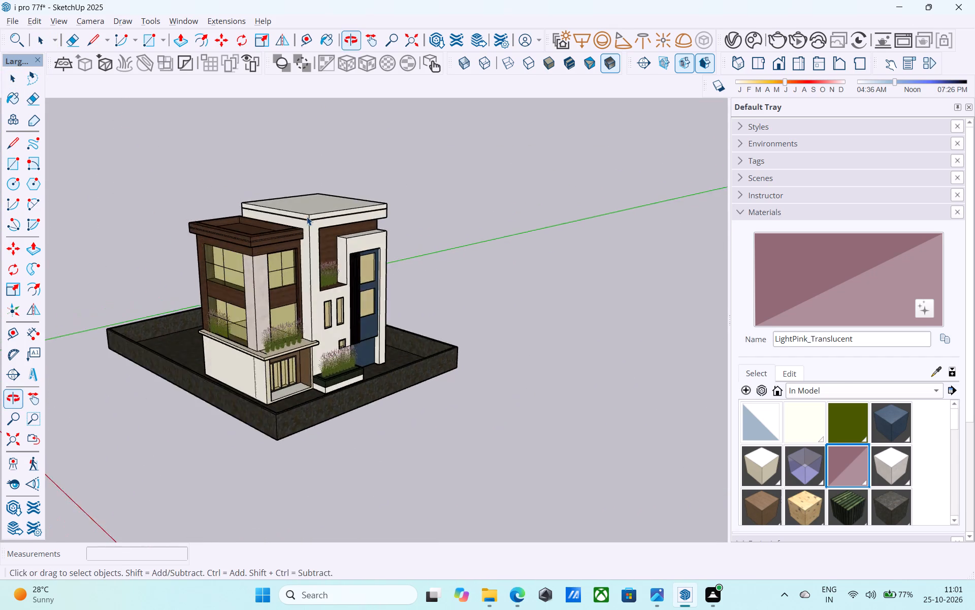
middle_drag(307, 217, 305, 218)
scroll(315, 215, up, 6)
scroll(314, 212, down, 6)
scroll(314, 217, up, 5)
scroll(314, 217, down, 5)
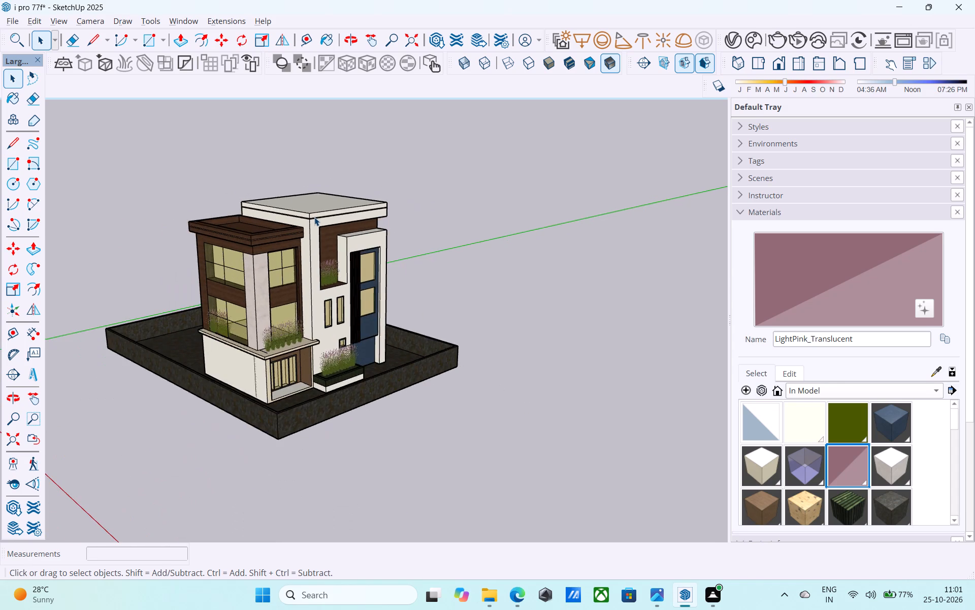
middle_drag(314, 217, 261, 144)
scroll(261, 144, up, 6)
middle_drag(312, 274, 170, 276)
scroll(311, 274, down, 1)
middle_drag(208, 259, 369, 173)
scroll(412, 252, up, 5)
shift+scroll(369, 173, down, 5)
shift+middle_drag(369, 173, 394, 377)
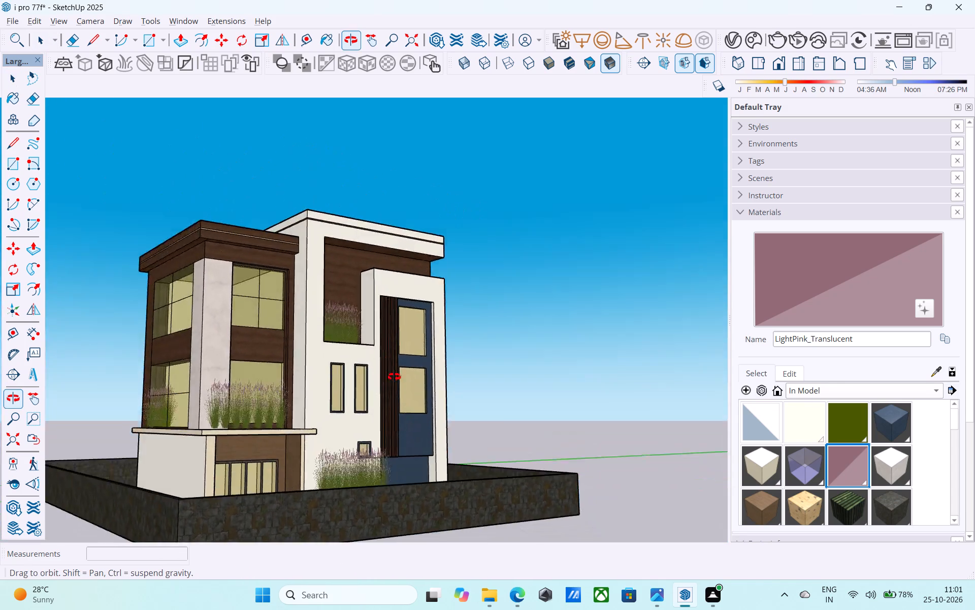
shift+middle_drag(394, 377, 398, 410)
scroll(333, 254, up, 1)
scroll(324, 181, down, 3)
middle_drag(324, 181, 450, 269)
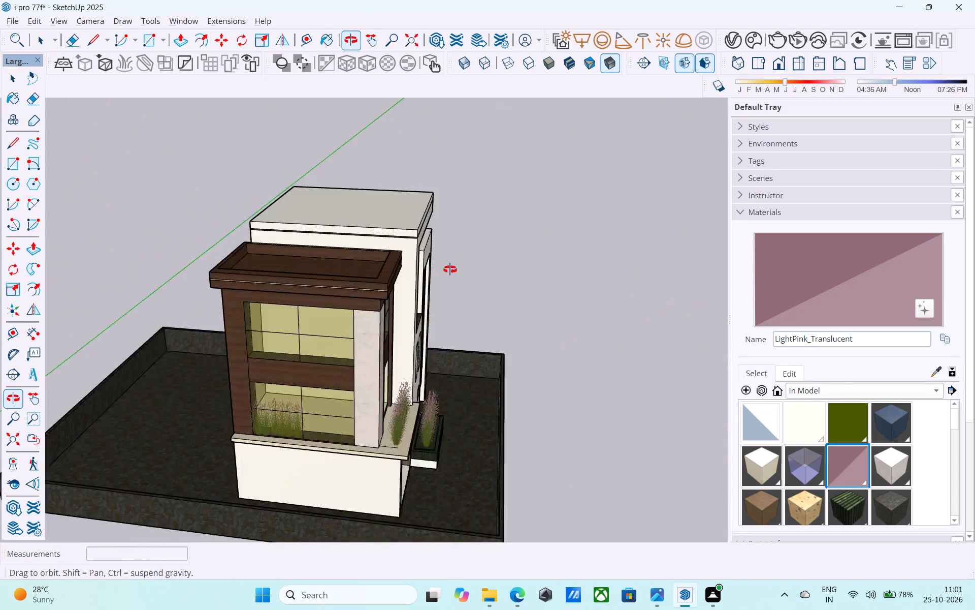
Examine the roof edges, trim bands, wood recess and upper windows of the house up close.
middle_drag(450, 269, 282, 233)
scroll(281, 233, up, 4)
scroll(339, 187, up, 8)
scroll(260, 209, up, 1)
shift+middle_drag(263, 208, 292, 114)
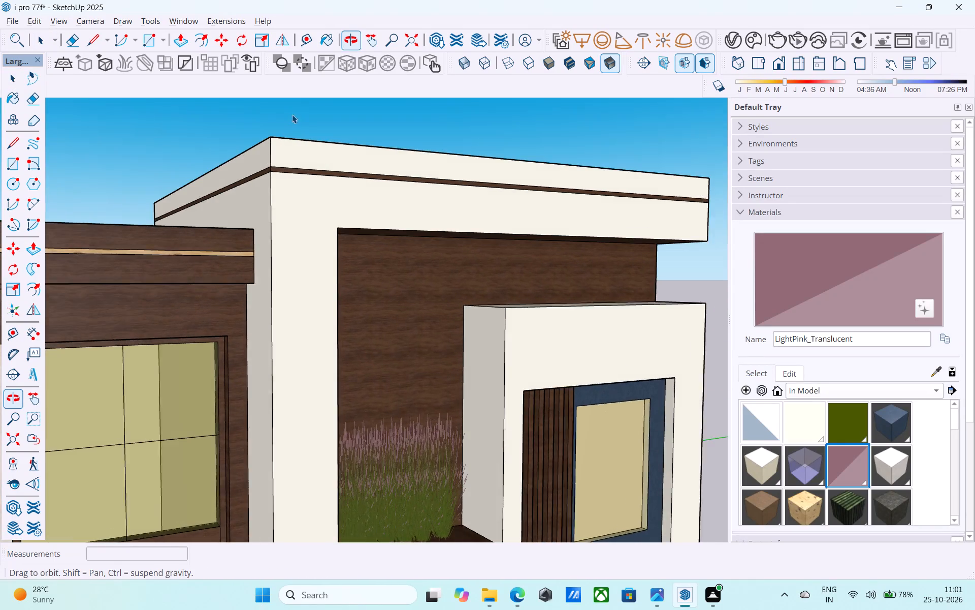
shift+middle_drag(292, 114, 292, 115)
scroll(326, 155, up, 1)
middle_drag(320, 188, 334, 128)
scroll(313, 139, down, 9)
shift+middle_drag(323, 199, 332, 231)
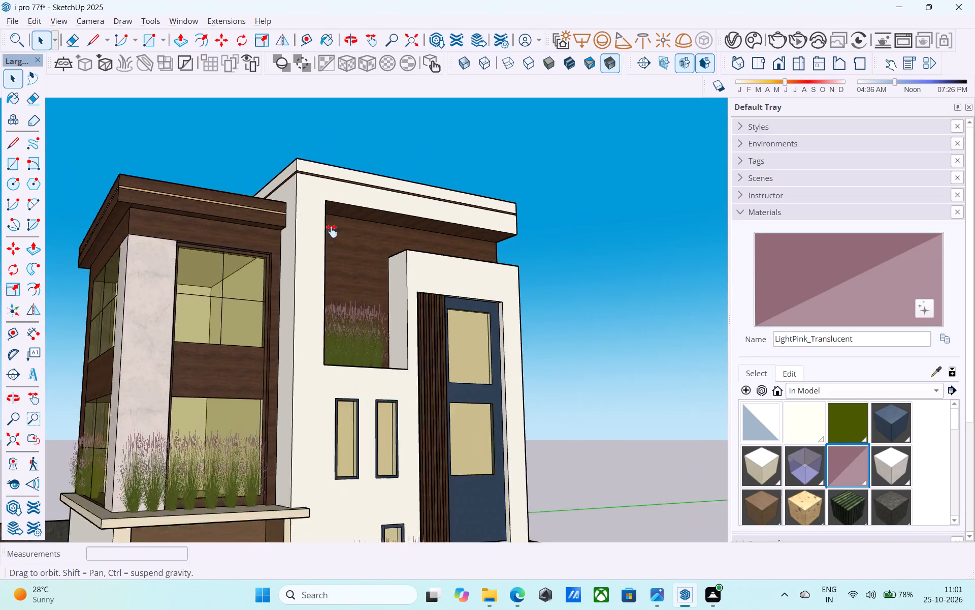
shift+middle_drag(332, 231, 374, 292)
scroll(356, 286, up, 3)
shift+middle_drag(477, 285, 454, 274)
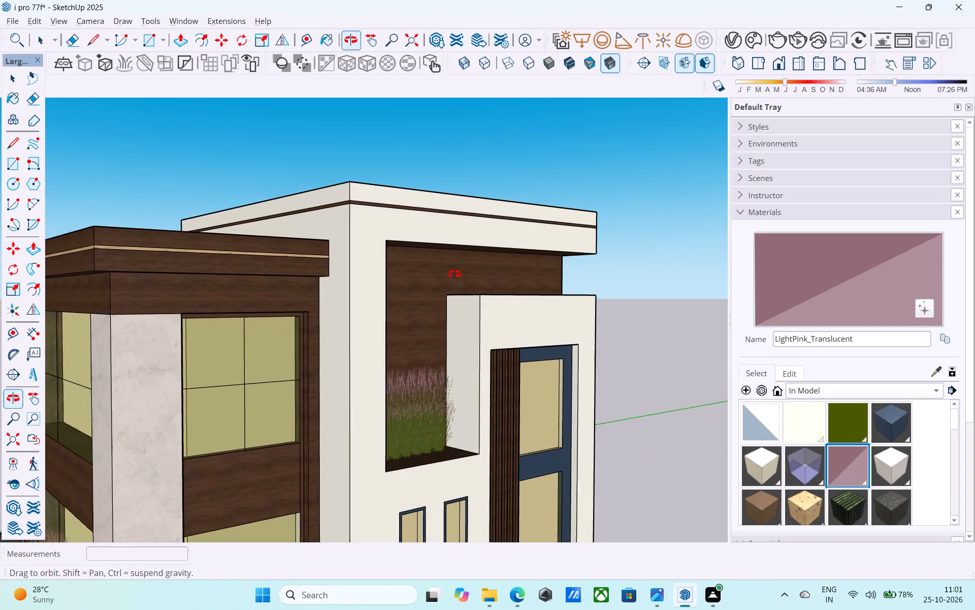
scroll(285, 244, down, 4)
middle_drag(252, 252, 416, 224)
scroll(409, 211, up, 4)
shift+middle_drag(460, 192, 366, 224)
scroll(366, 224, up, 5)
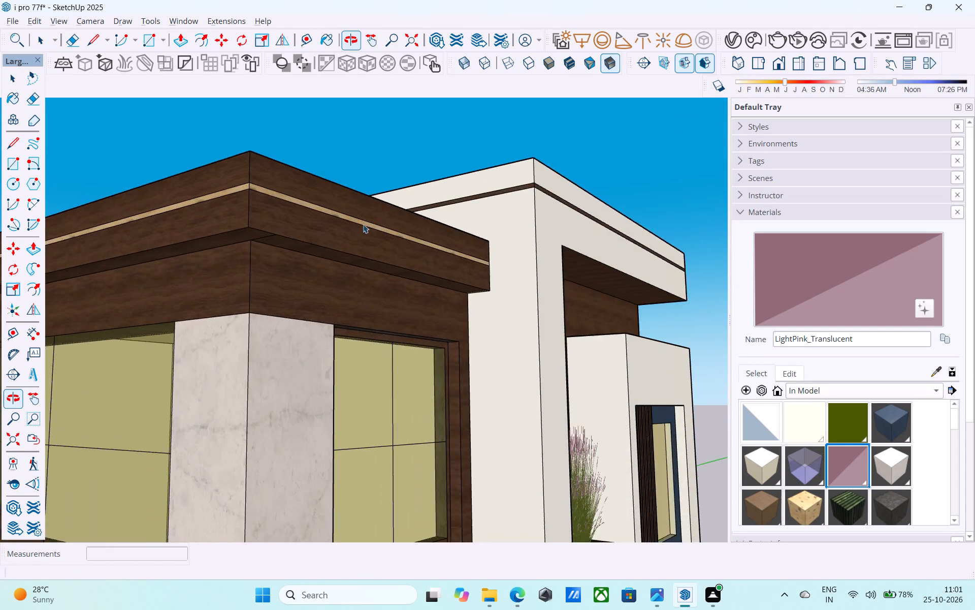
scroll(348, 219, down, 12)
middle_drag(386, 264, 310, 235)
scroll(364, 262, up, 1)
scroll(364, 267, down, 4)
shift+middle_drag(355, 293, 375, 262)
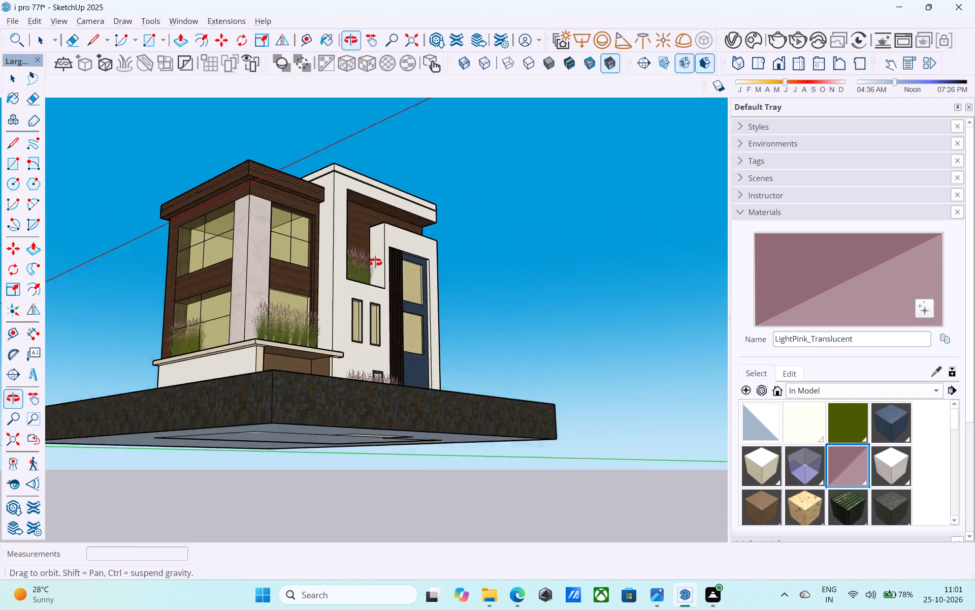
Paint the plot ground and the boundary wall's front and window-side outer faces with Plaster_02_1K from the Plaster collection.
shift+middle_drag(375, 262, 203, 398)
middle_drag(293, 370, 291, 389)
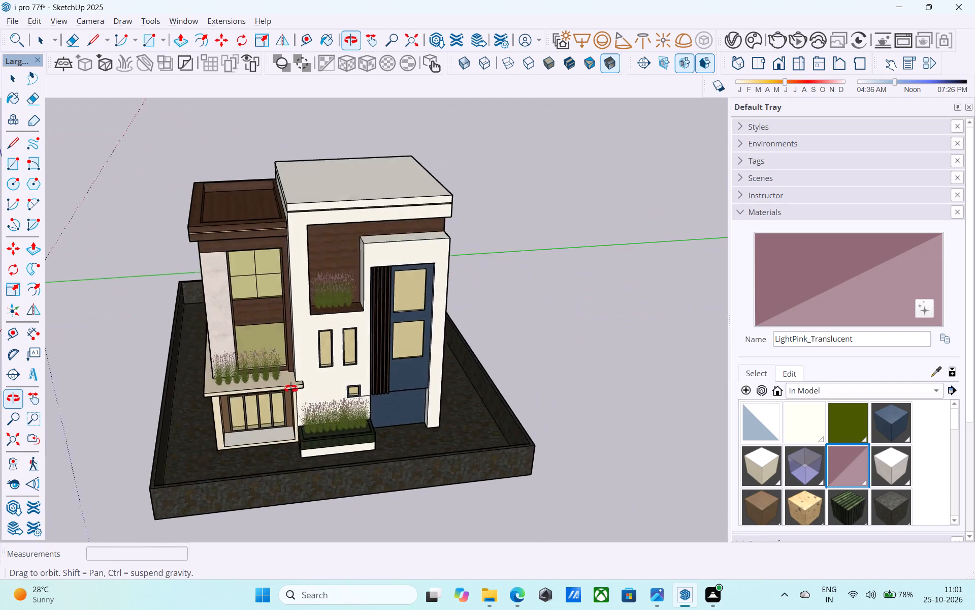
middle_drag(291, 389, 341, 256)
scroll(331, 283, up, 5)
click(186, 380)
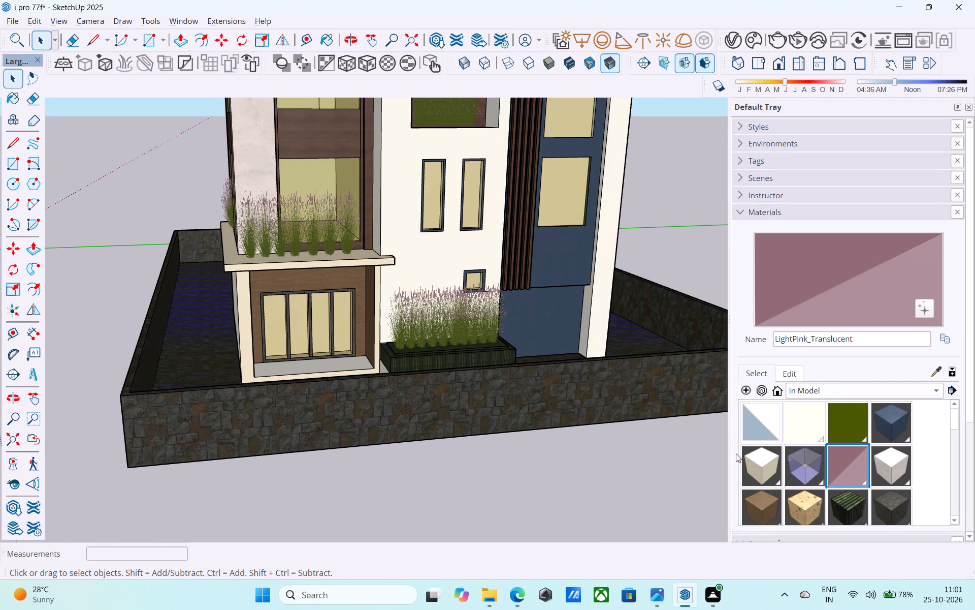
scroll(816, 456, down, 6)
scroll(816, 456, up, 6)
click(840, 392)
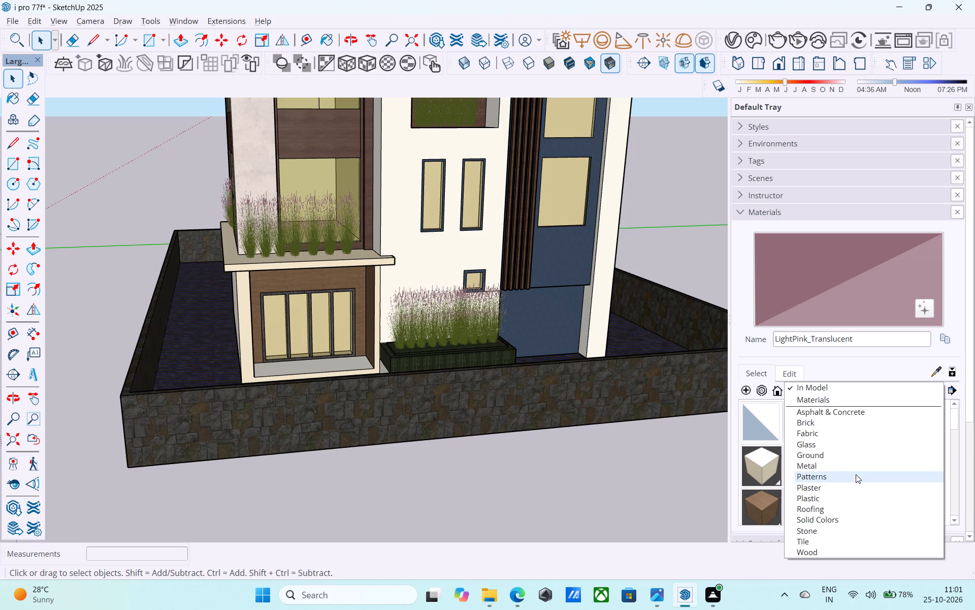
click(856, 486)
click(757, 419)
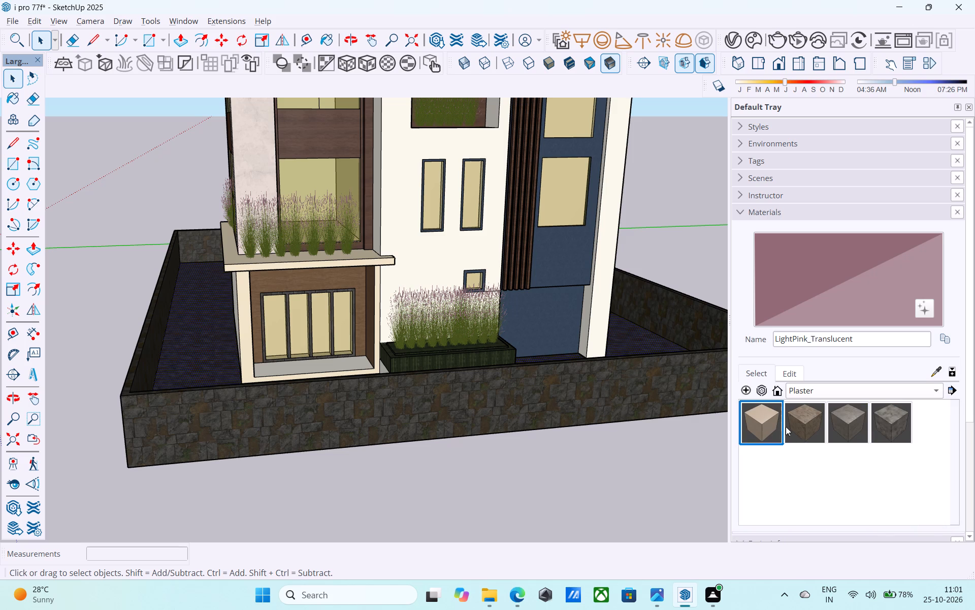
click(809, 434)
click(764, 432)
click(183, 442)
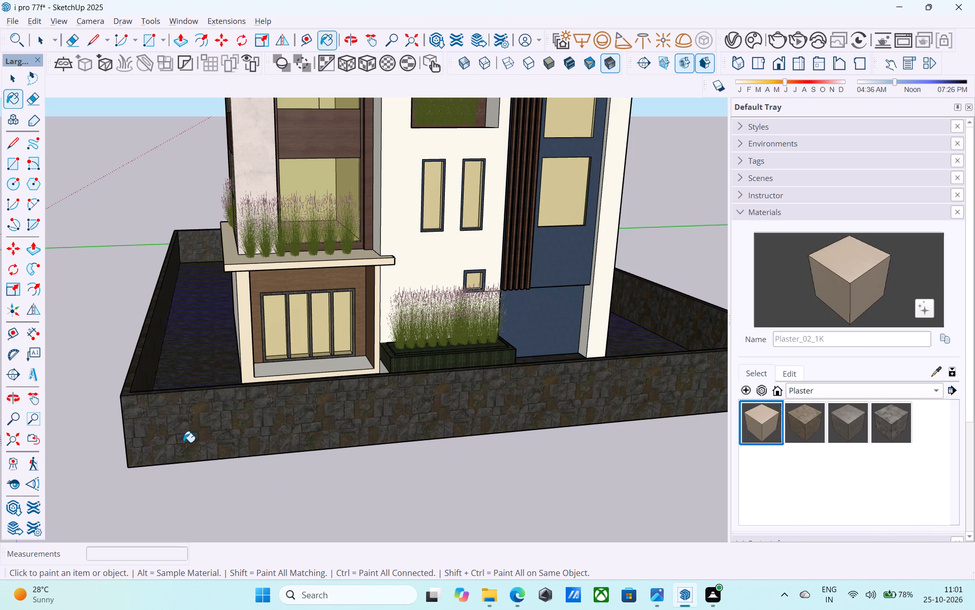
middle_drag(194, 426, 249, 485)
click(198, 419)
shift+middle_drag(198, 419, 357, 453)
click(311, 444)
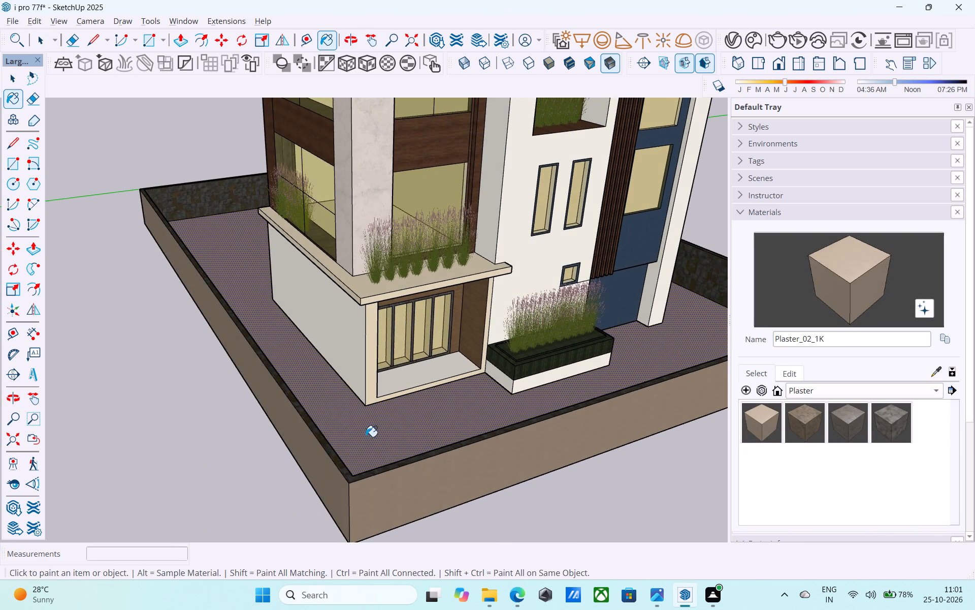
Apply Plaster_02_1K to the boundary wall's inner faces and to its outer face on the blue-door side.
shift+middle_drag(364, 436, 136, 442)
click(664, 336)
middle_drag(618, 357, 512, 403)
shift+scroll(511, 403, up, 1)
click(212, 266)
scroll(263, 268, down, 4)
shift+middle_drag(268, 279, 27, 327)
click(399, 266)
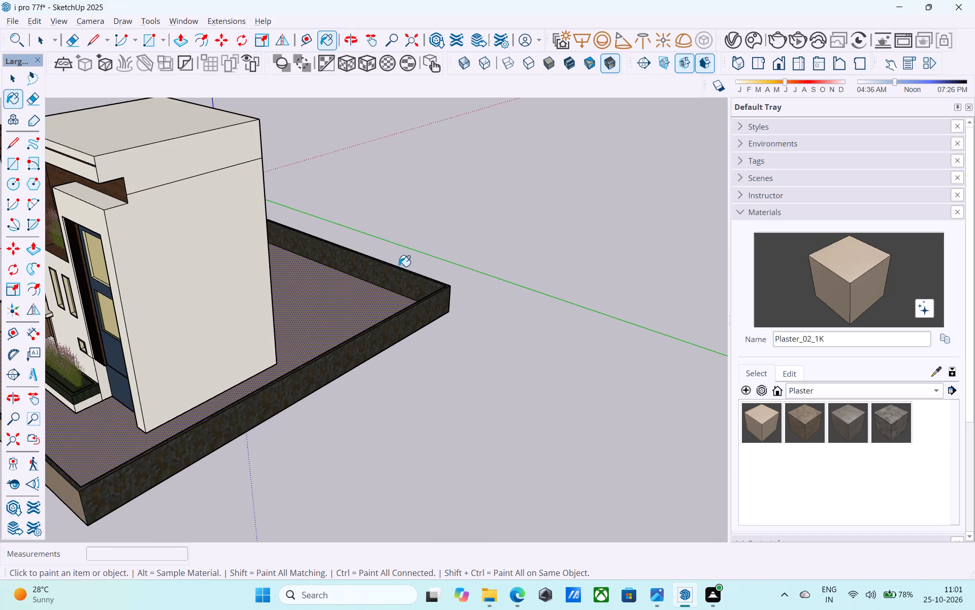
click(405, 323)
click(408, 283)
scroll(408, 283, down, 3)
shift+middle_drag(335, 339, 900, 327)
shift+middle_drag(565, 398, 400, 363)
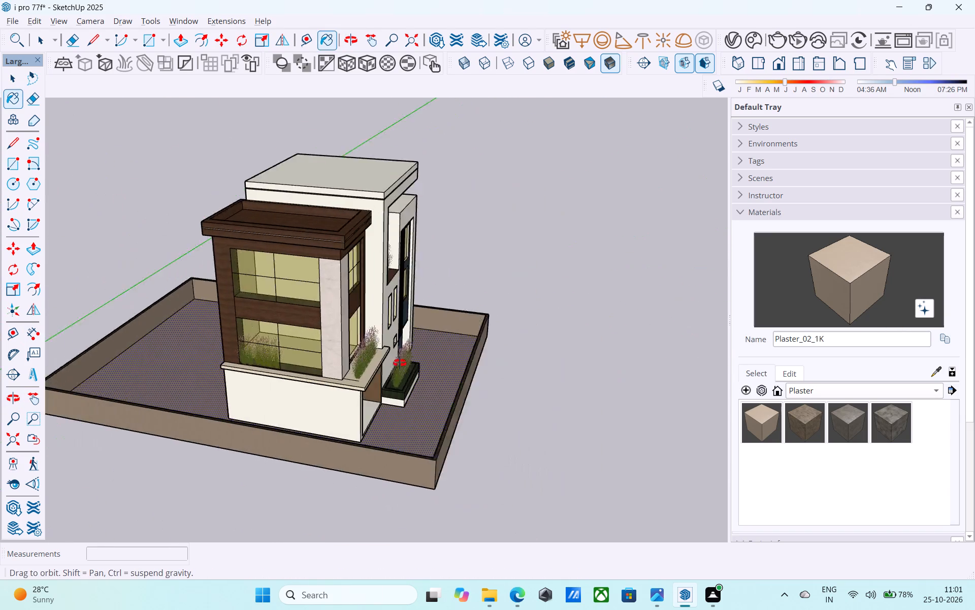
shift+middle_drag(400, 363, 659, 334)
scroll(543, 361, up, 5)
click(522, 376)
Paint the boundary wall's rear outer face and top rim with Plaster_02_1K, and clear the ground selection.
scroll(522, 376, down, 4)
middle_drag(508, 378, 151, 352)
middle_drag(181, 357, 209, 352)
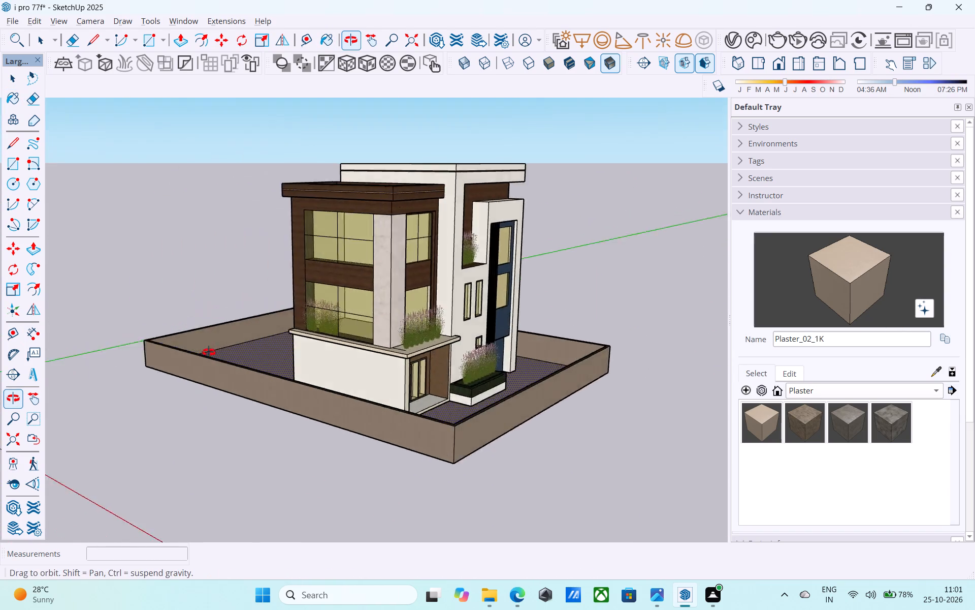
middle_drag(209, 352, 82, 335)
scroll(366, 338, down, 1)
middle_drag(395, 337, 112, 333)
middle_drag(369, 344, 56, 351)
middle_drag(482, 356, 218, 346)
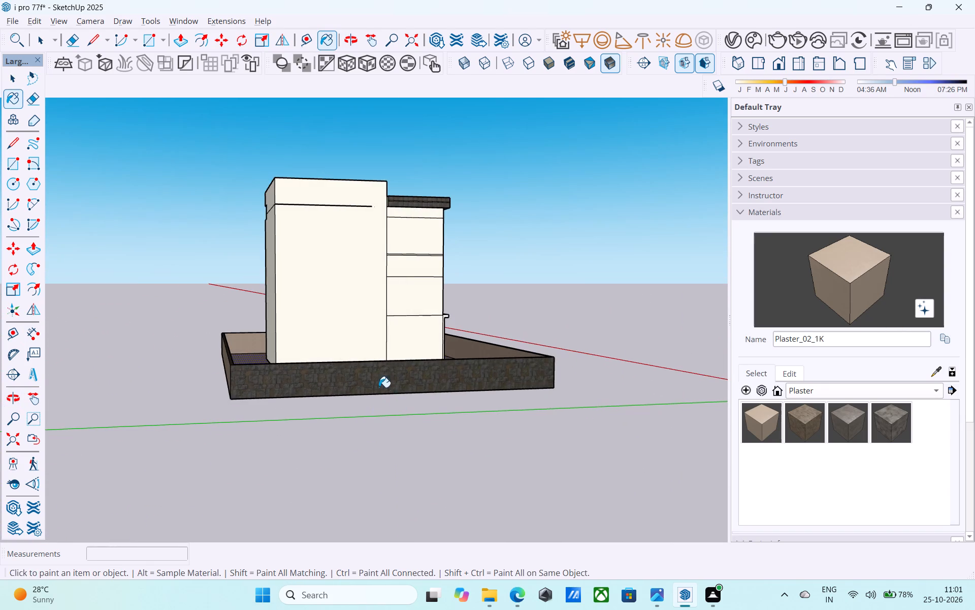
click(378, 379)
scroll(354, 377, down, 4)
middle_drag(383, 384, 714, 386)
middle_drag(364, 419, 676, 391)
scroll(560, 371, up, 1)
middle_drag(545, 371, 699, 501)
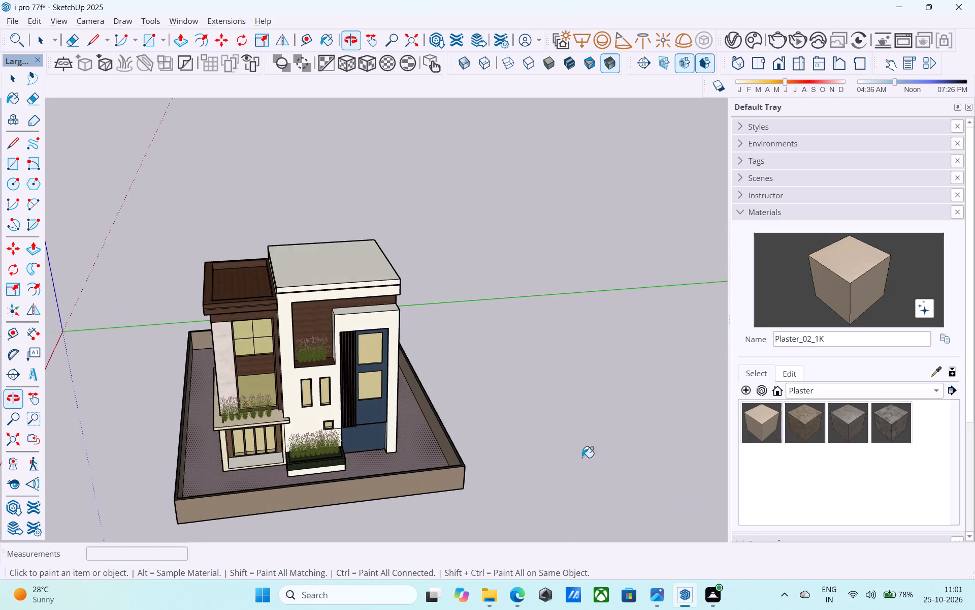
middle_drag(508, 443, 496, 432)
scroll(456, 443, up, 8)
click(444, 445)
key(space)
scroll(443, 443, down, 4)
click(504, 408)
Lower the boundary wall by pushing its top rim down about 2' 5" with Push/Pull.
scroll(502, 408, down, 6)
middle_drag(411, 431, 402, 392)
middle_drag(407, 395, 429, 377)
scroll(429, 377, up, 3)
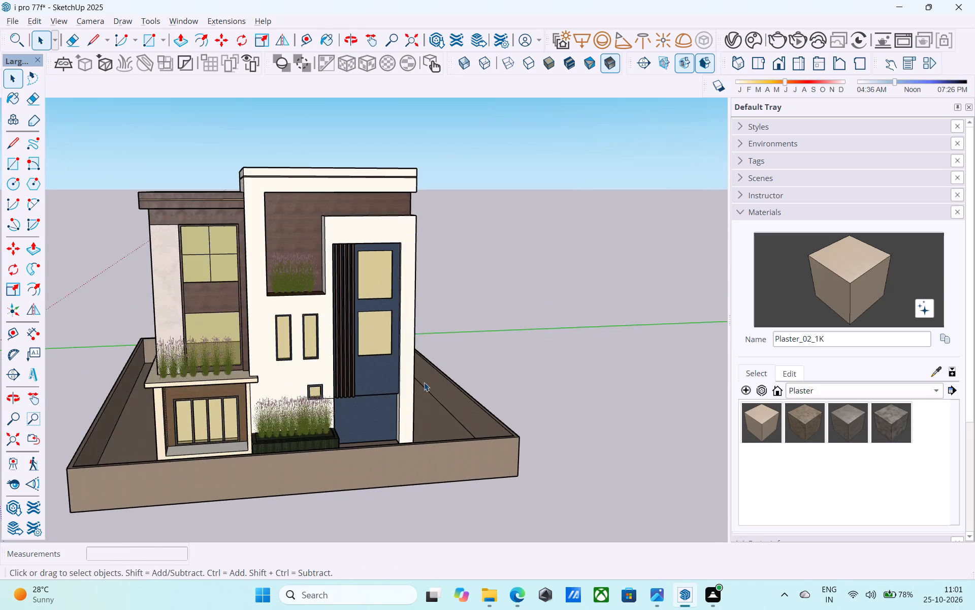
scroll(424, 382, down, 5)
middle_drag(424, 382, 636, 439)
scroll(425, 432, up, 16)
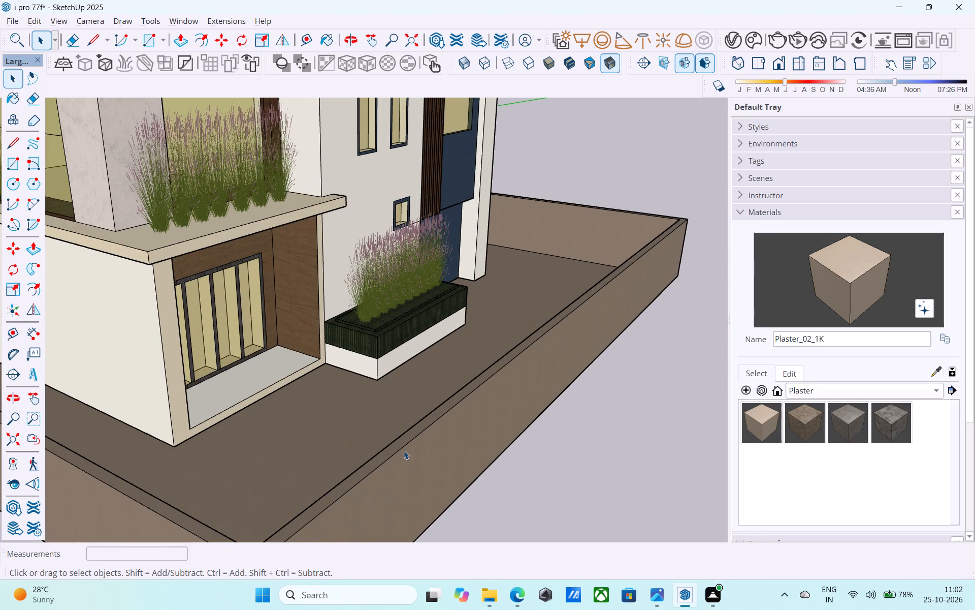
click(398, 443)
scroll(398, 437, down, 6)
key(p)
click(398, 437)
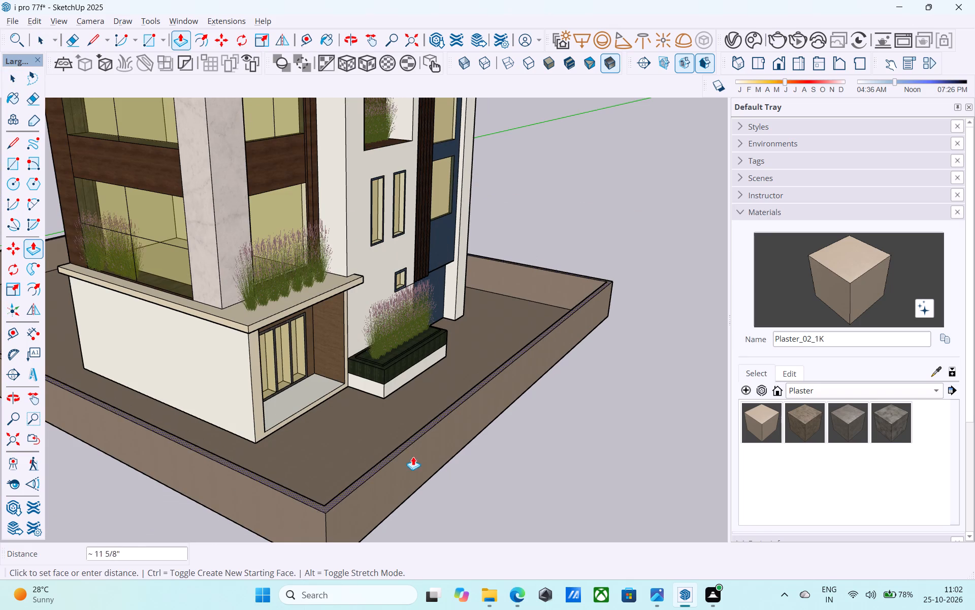
click(470, 475)
scroll(458, 456, down, 6)
middle_drag(444, 444, 310, 438)
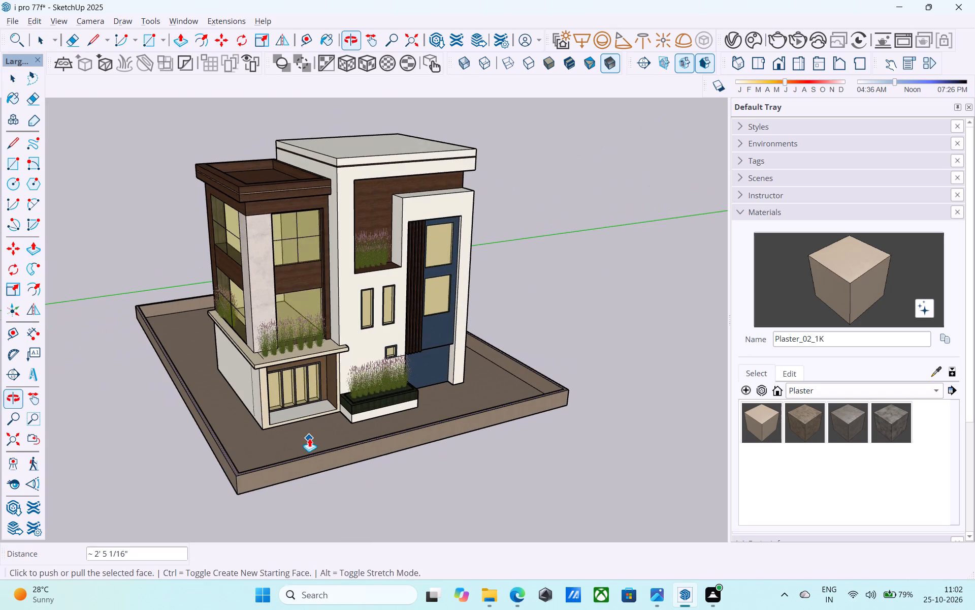
key(space)
Save the model.
key(ctrl+s)
Review the house with its lowered plaster boundary wall from raised, side and front views.
scroll(310, 430, down, 4)
shift+middle_drag(315, 435, 344, 461)
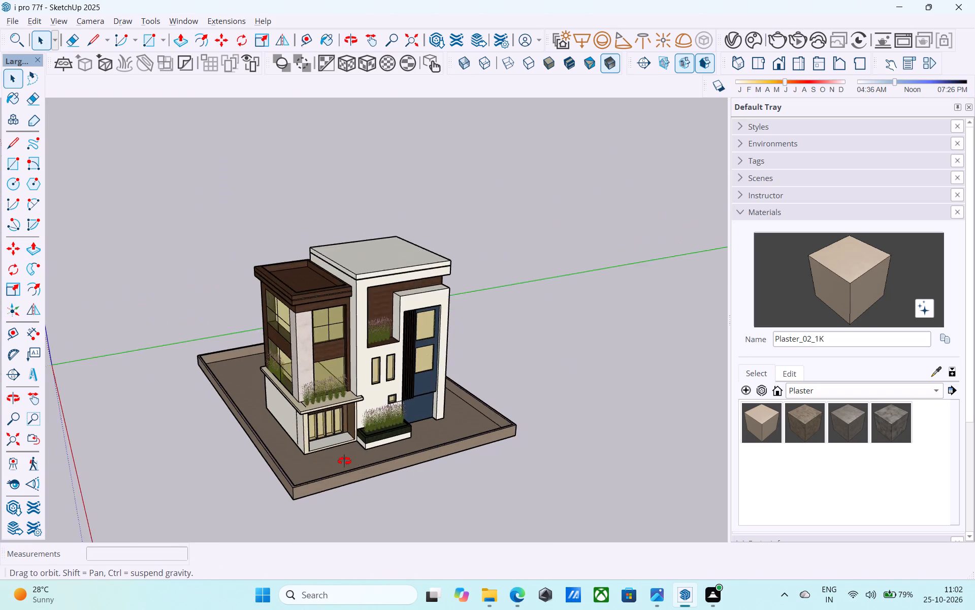
shift+middle_drag(344, 461, 339, 430)
scroll(340, 433, up, 7)
middle_drag(336, 433, 391, 476)
scroll(379, 457, down, 4)
middle_drag(382, 432, 197, 451)
shift+middle_drag(326, 437, 247, 393)
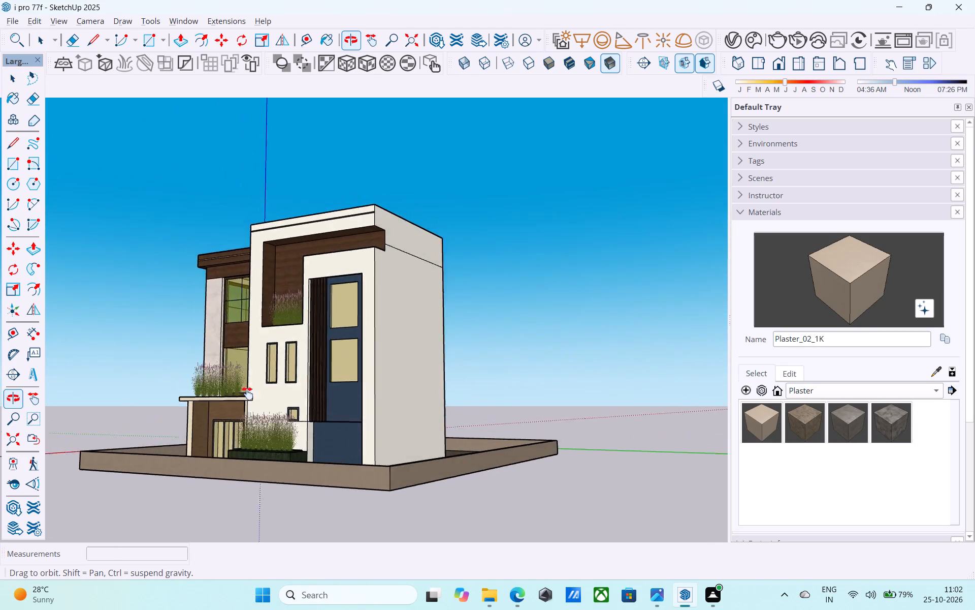
shift+middle_drag(247, 393, 676, 515)
shift+middle_drag(447, 395, 484, 408)
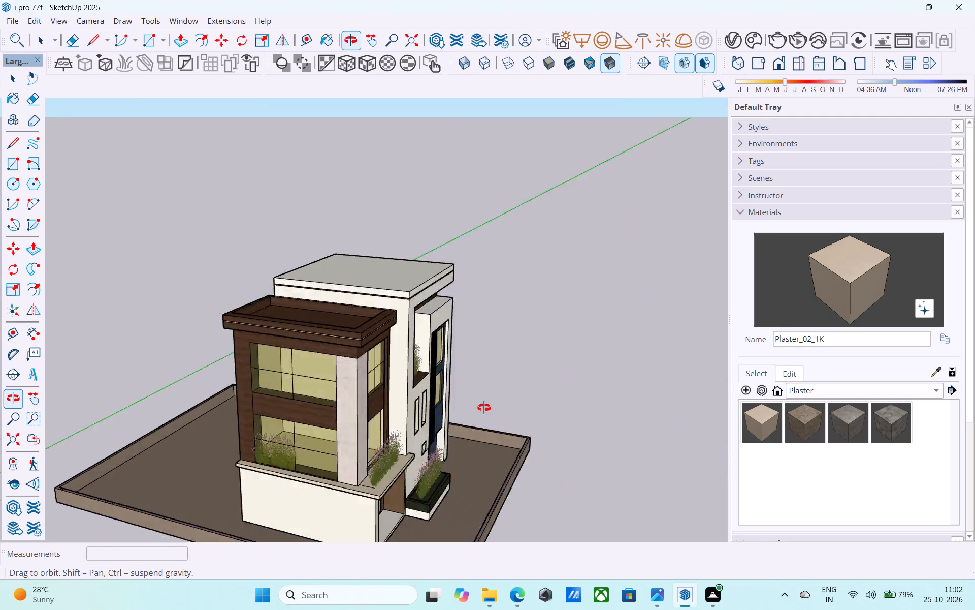
shift+middle_drag(484, 408, 289, 373)
shift+middle_drag(347, 367, 194, 414)
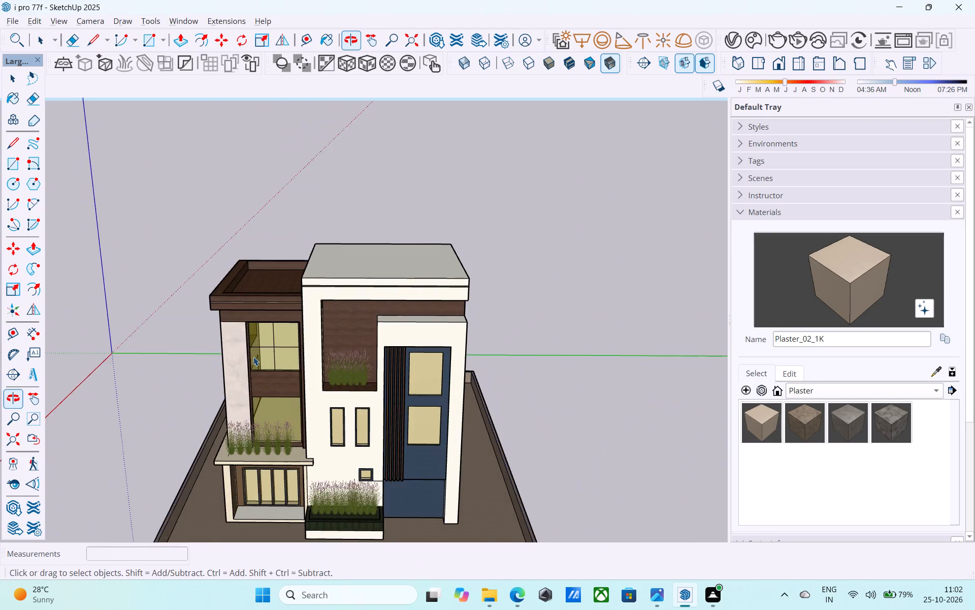
shift+middle_drag(261, 365, 302, 385)
scroll(350, 433, up, 5)
shift+middle_drag(334, 412, 348, 317)
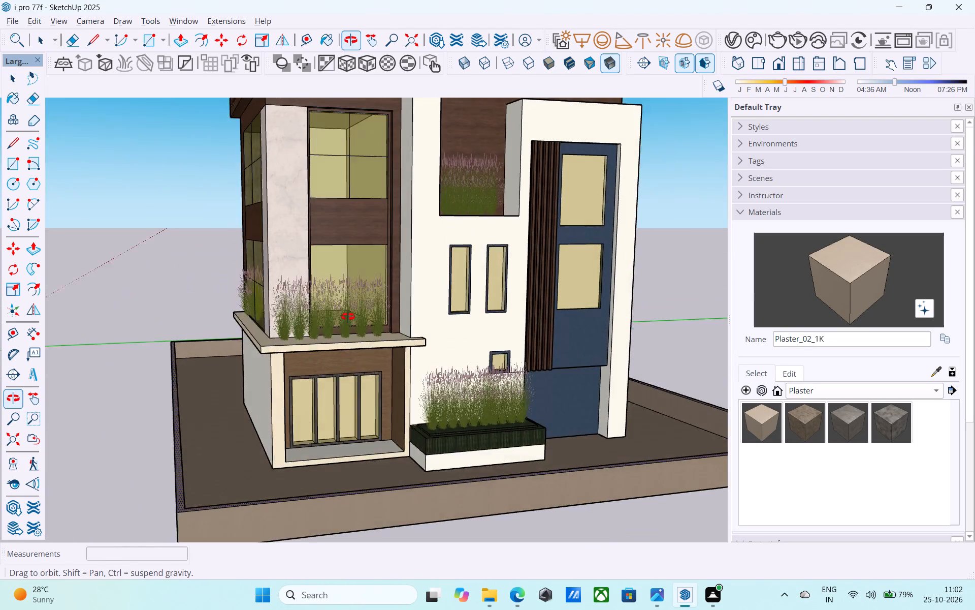
Review the whole house and boundary wall from raised, low front and underside views.
shift+middle_drag(348, 317, 322, 367)
scroll(322, 354, down, 2)
middle_drag(328, 355, 334, 339)
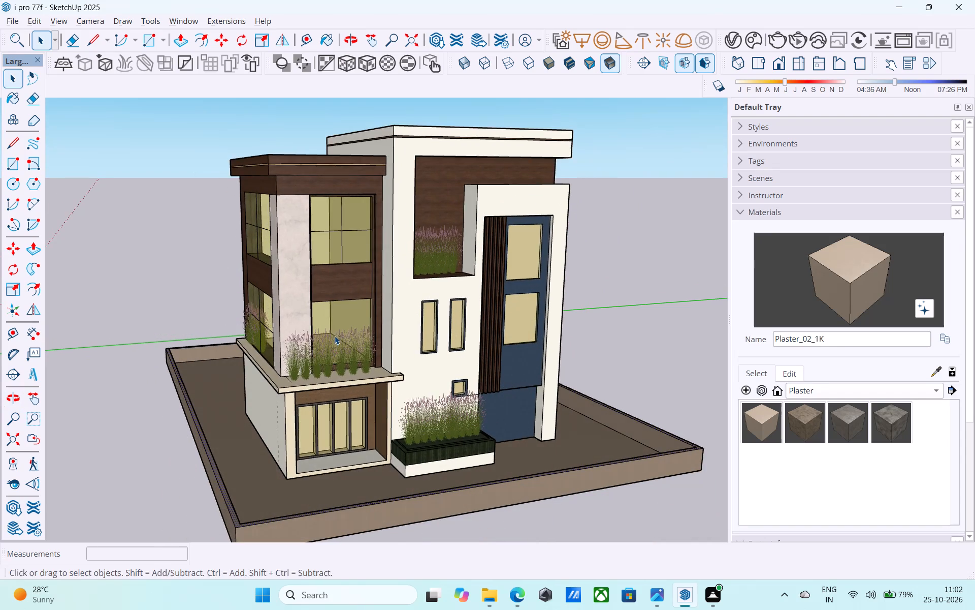
scroll(335, 335, down, 1)
middle_drag(346, 357, 360, 370)
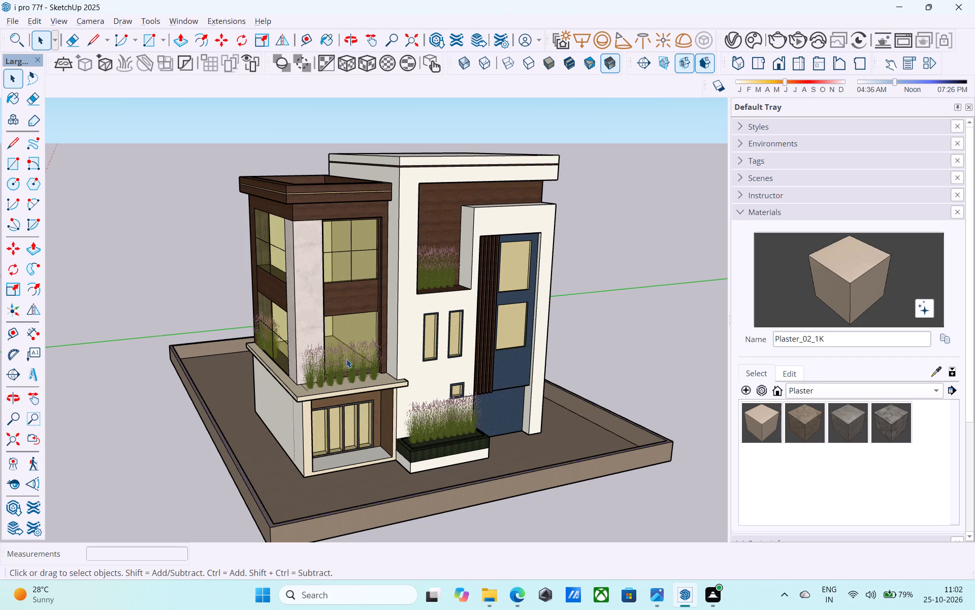
middle_drag(336, 335, 380, 335)
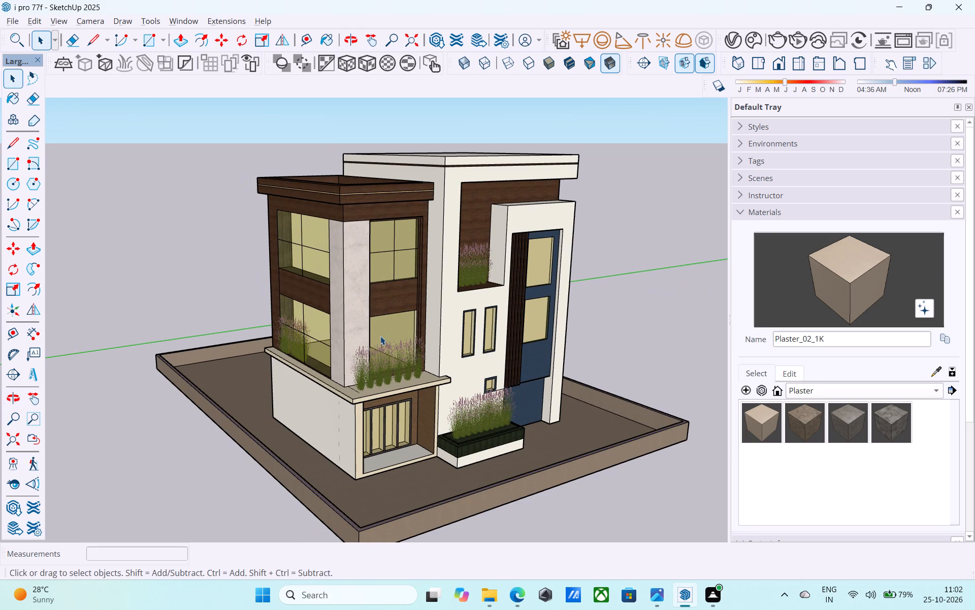
scroll(380, 336, down, 1)
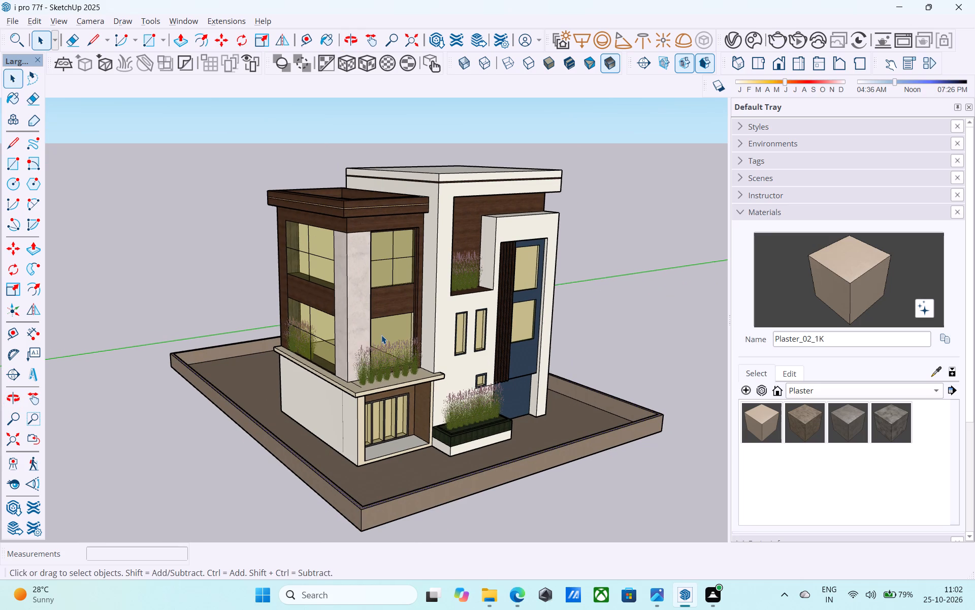
middle_drag(383, 354, 330, 313)
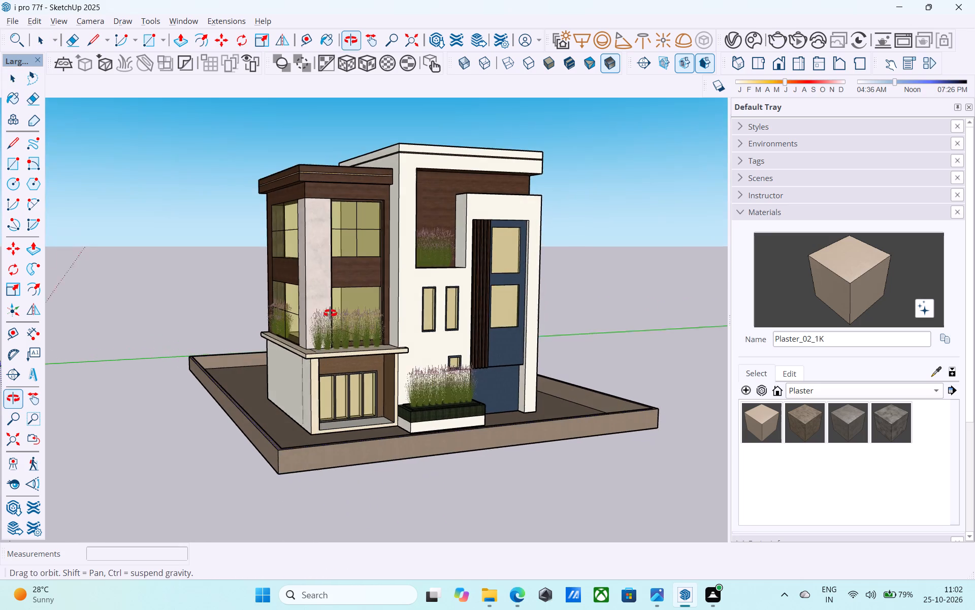
middle_drag(330, 313, 332, 314)
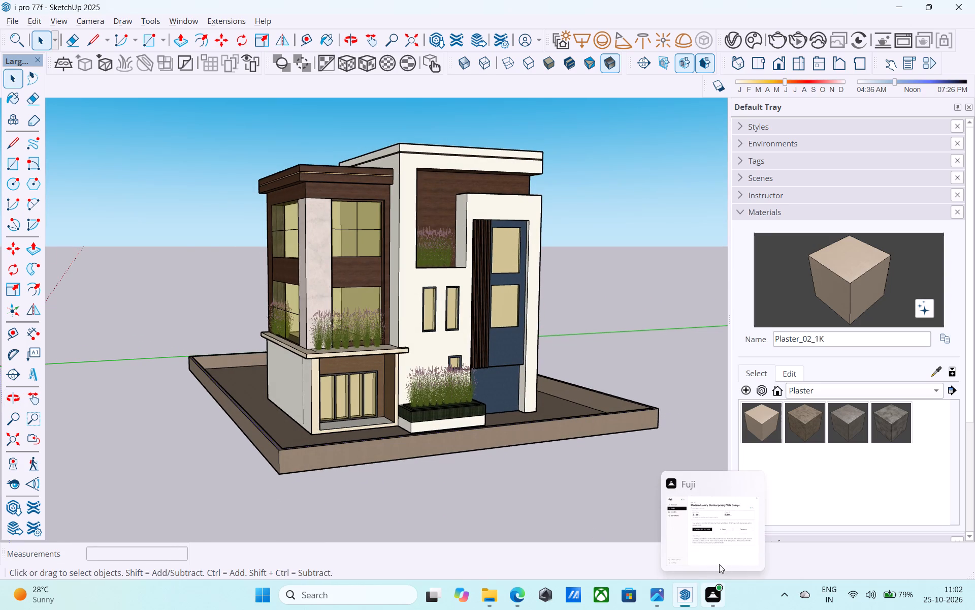
scroll(520, 298, down, 4)
middle_drag(514, 292, 540, 405)
middle_drag(493, 292, 586, 300)
middle_drag(511, 327, 328, 231)
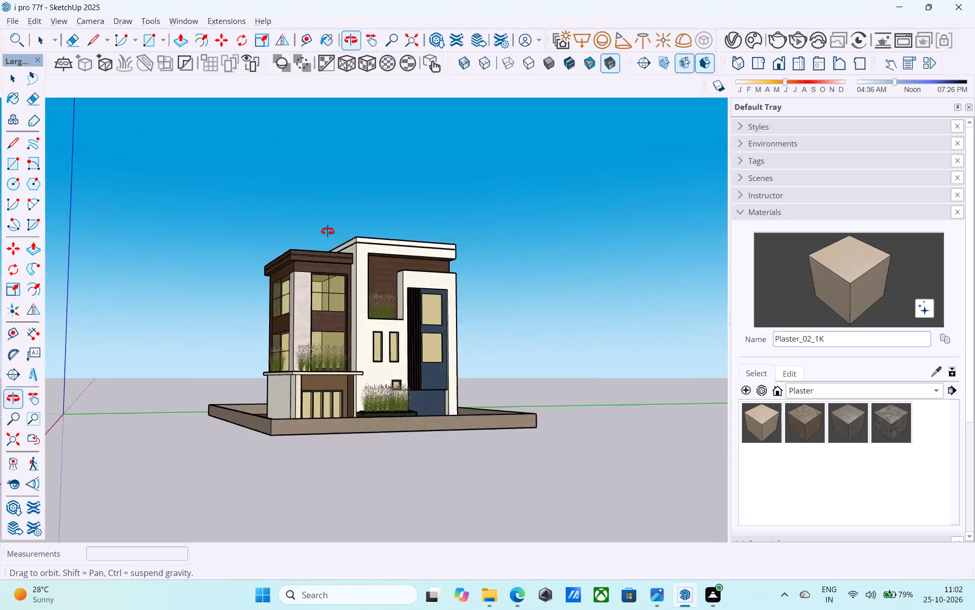
middle_drag(328, 231, 333, 216)
scroll(330, 225, up, 3)
scroll(334, 216, down, 5)
shift+middle_drag(354, 277, 4, 304)
middle_drag(185, 408, 367, 248)
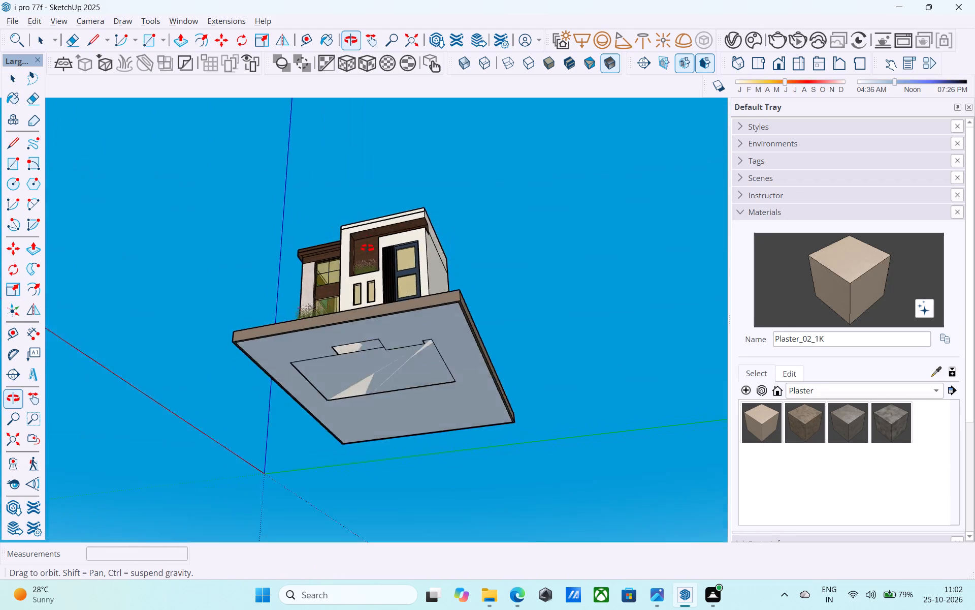
middle_drag(367, 248, 421, 493)
middle_drag(372, 418, 536, 503)
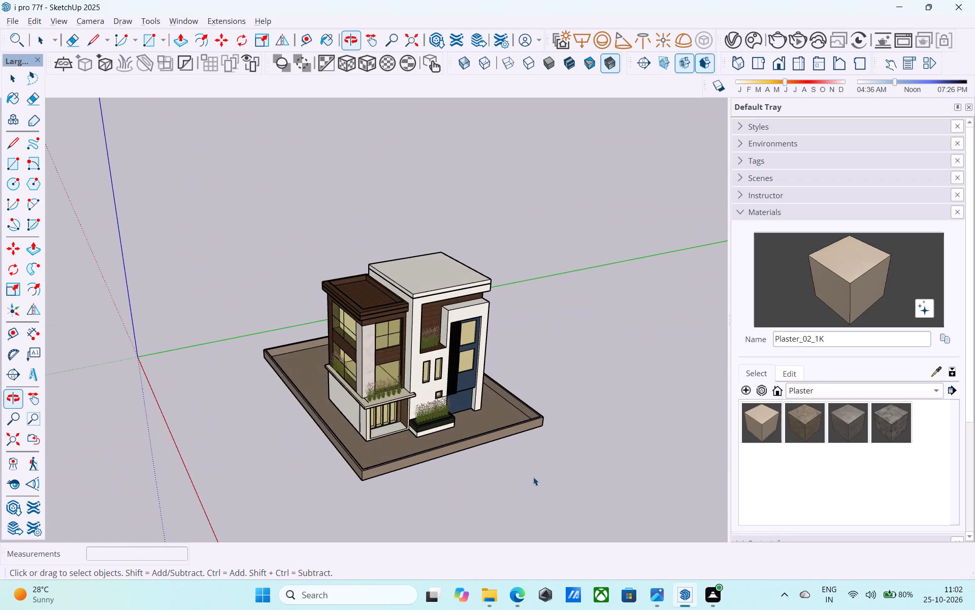
Paint the plot's ground with Plaster_03_1K.
click(797, 409)
scroll(536, 392, up, 8)
click(469, 420)
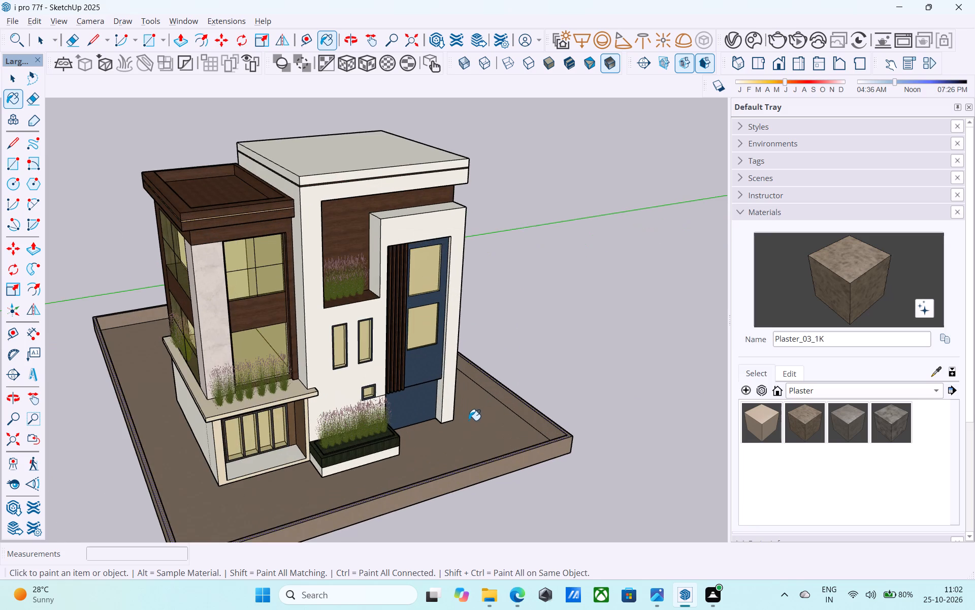
scroll(469, 415, down, 6)
middle_drag(466, 443, 470, 469)
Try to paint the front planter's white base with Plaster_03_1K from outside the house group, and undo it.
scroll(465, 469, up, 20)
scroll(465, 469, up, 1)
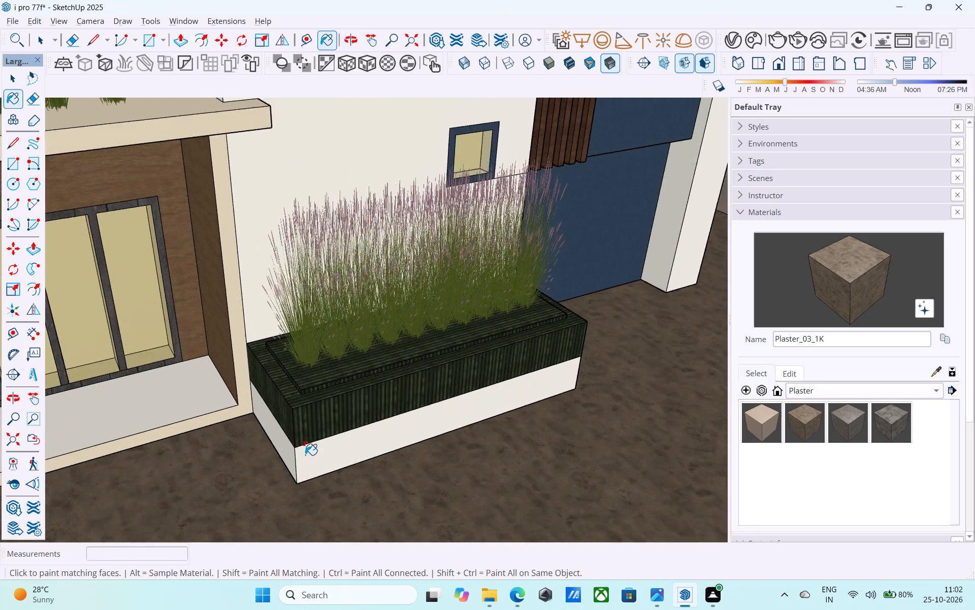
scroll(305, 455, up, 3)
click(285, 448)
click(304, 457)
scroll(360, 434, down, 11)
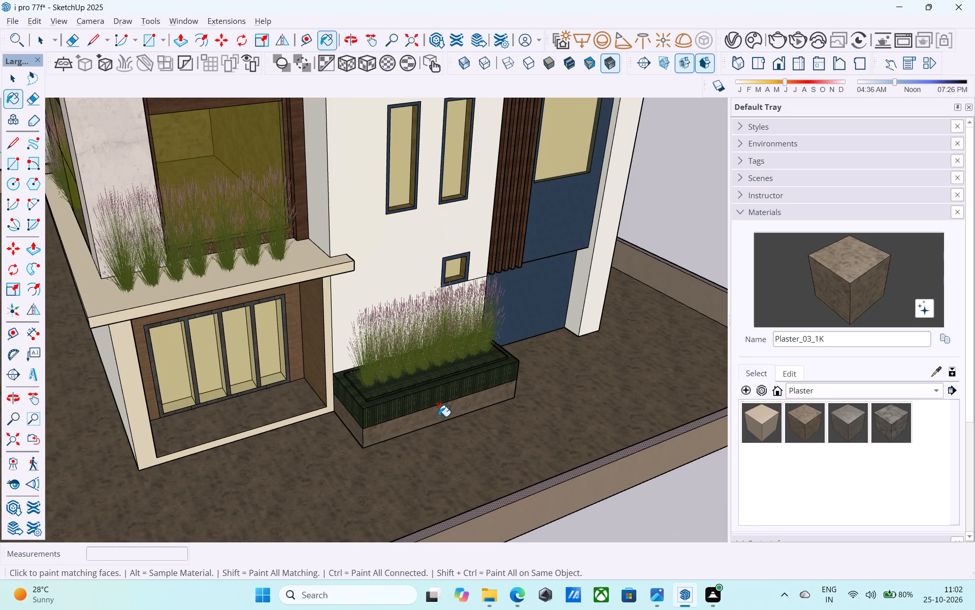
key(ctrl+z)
Inside the house group, paint the front planter's white base faces on the front and both sides with Plaster_03_1K.
key(space)
triple_click(432, 415)
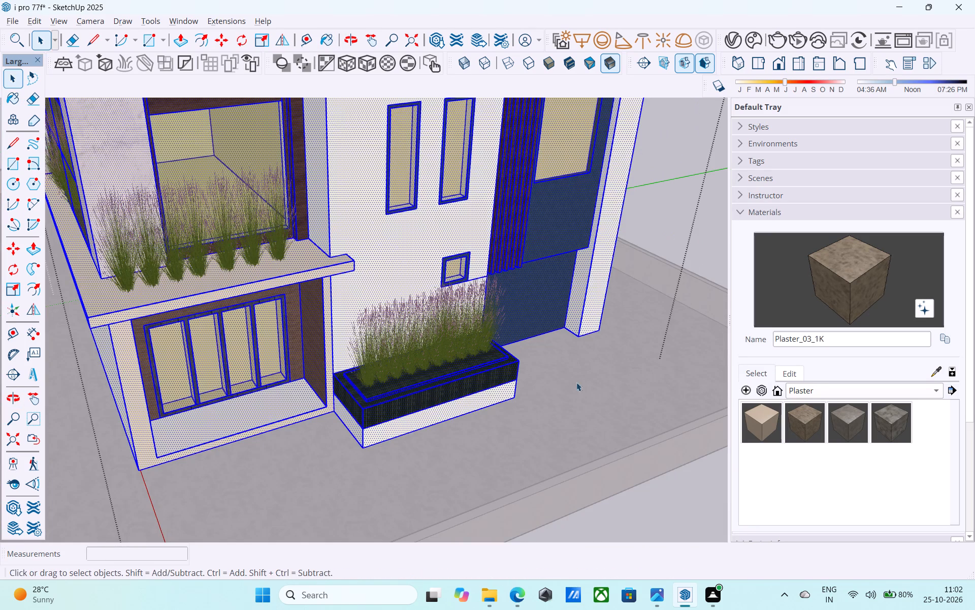
click(418, 391)
click(411, 421)
click(857, 292)
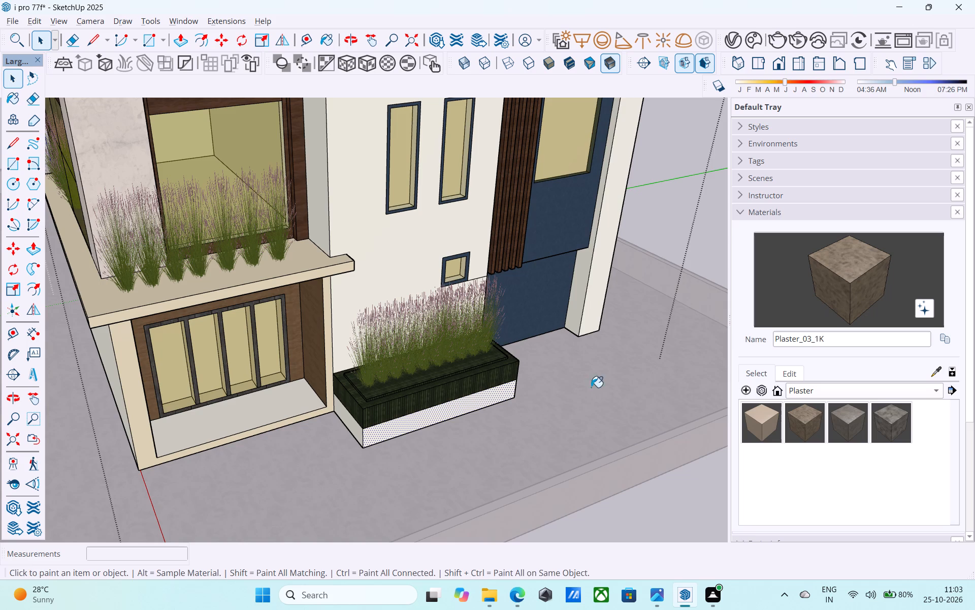
scroll(353, 448, up, 8)
click(375, 420)
drag(389, 417, 392, 407)
scroll(410, 410, down, 5)
scroll(419, 415, up, 4)
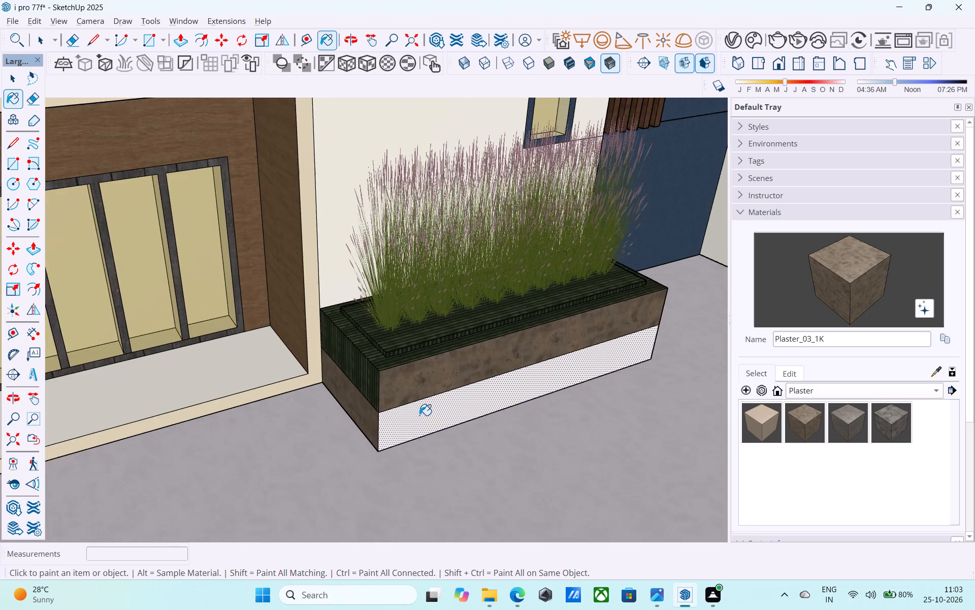
scroll(419, 415, up, 1)
key(ctrl+z)
click(416, 418)
scroll(472, 402, down, 4)
middle_drag(476, 401, 184, 399)
scroll(268, 407, up, 4)
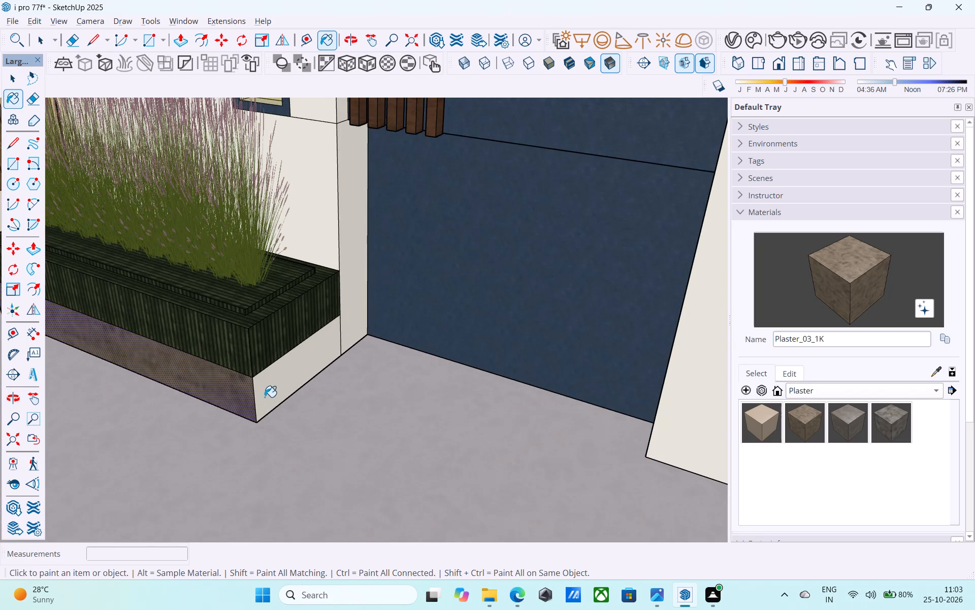
click(265, 396)
key(space)
Save the model.
key(ctrl+s)
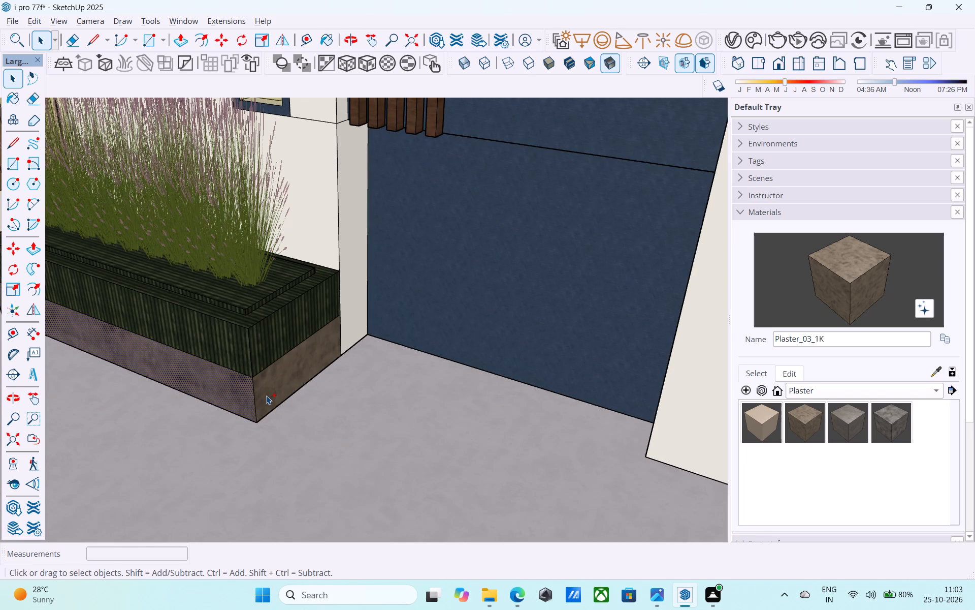
Leave the house group's editing and clear the selection.
scroll(266, 394, down, 14)
key(space)
middle_drag(269, 394, 548, 368)
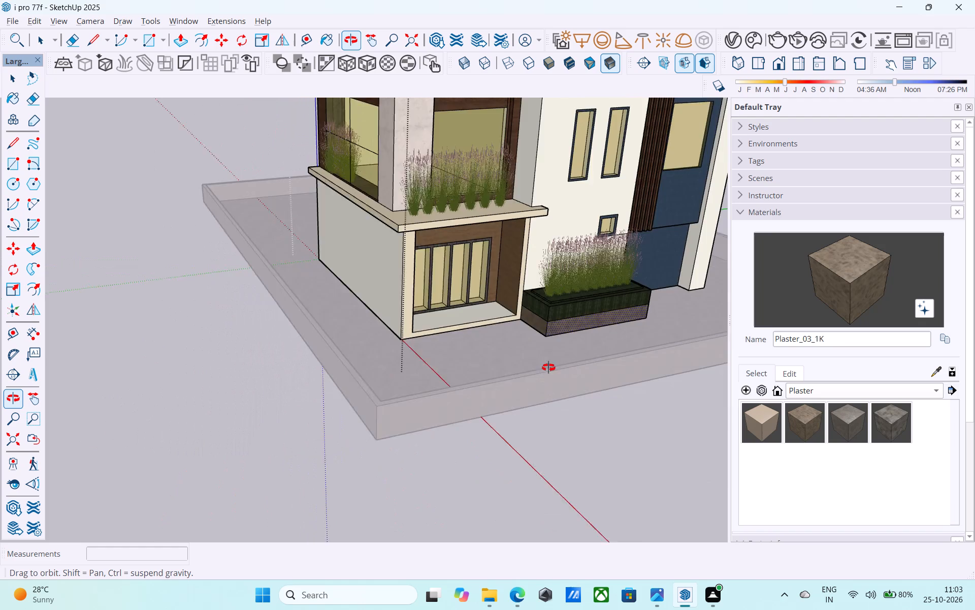
middle_drag(548, 368, 587, 356)
scroll(293, 372, down, 5)
scroll(251, 377, down, 9)
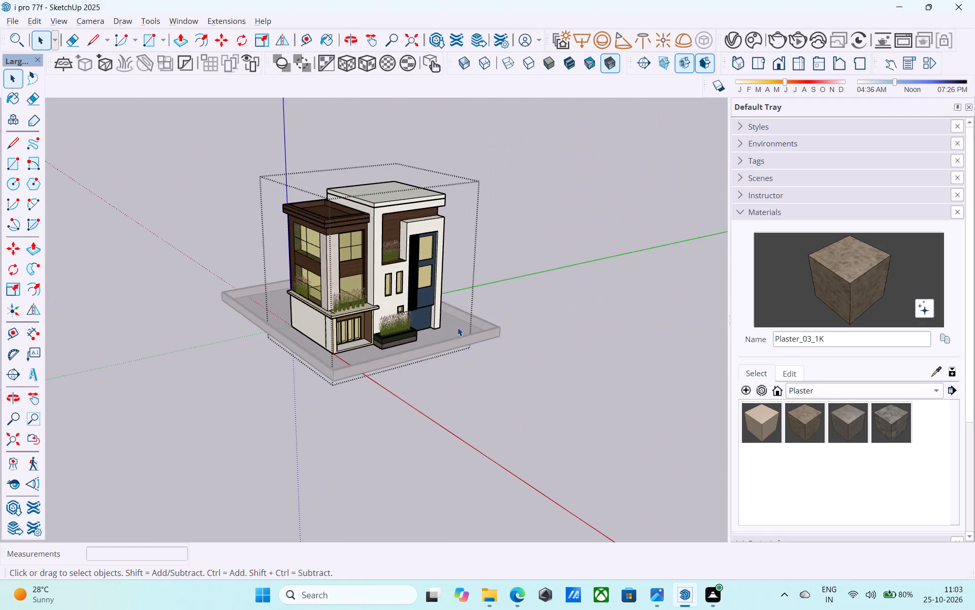
click(489, 310)
Review the repainted ground and planter base with the house from front and side corner views.
scroll(348, 207, up, 5)
middle_drag(393, 249, 362, 173)
scroll(359, 165, up, 5)
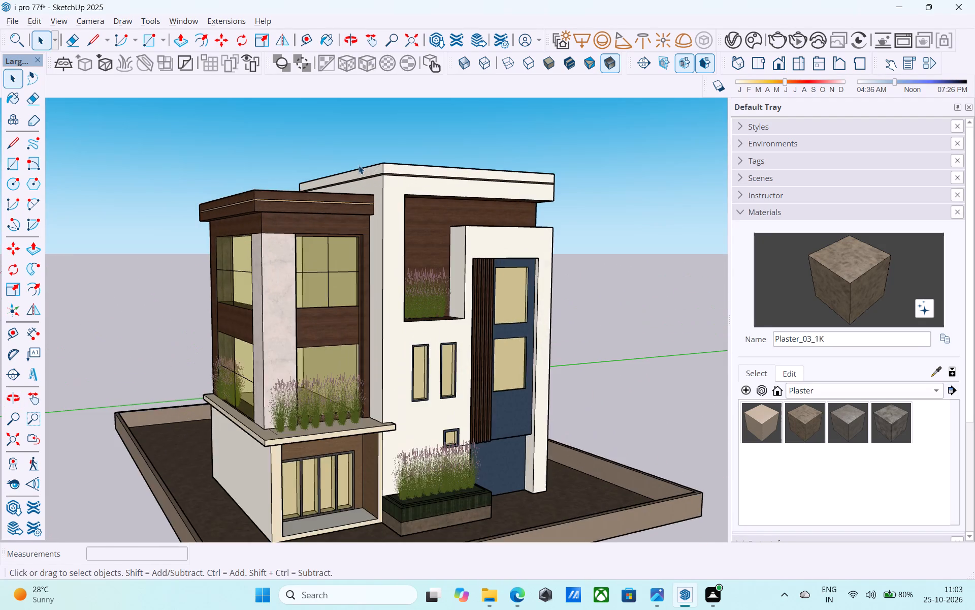
scroll(363, 167, up, 2)
middle_drag(363, 167, 346, 157)
scroll(346, 157, down, 5)
middle_drag(362, 226, 364, 230)
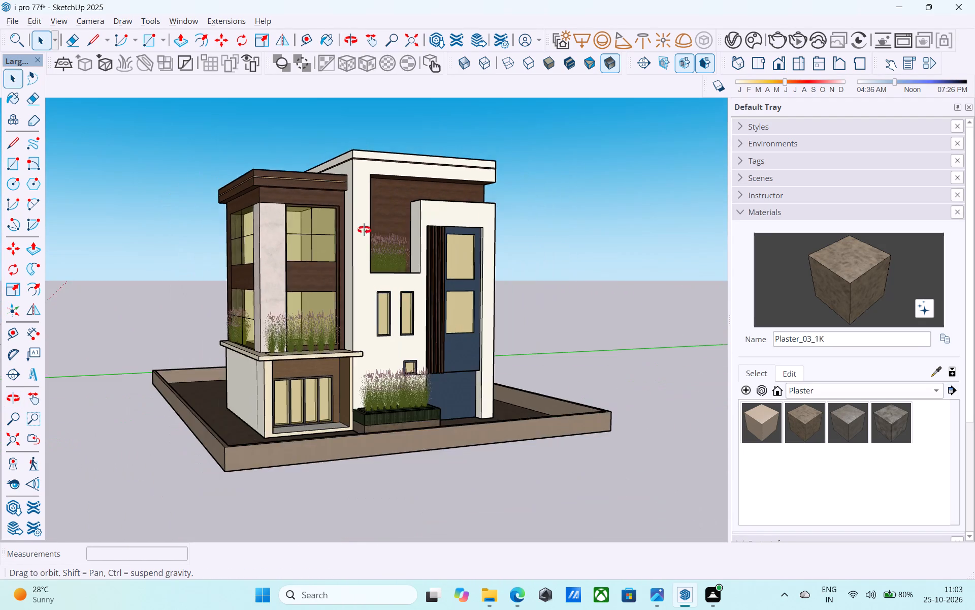
middle_drag(364, 230, 525, 282)
scroll(525, 279, up, 1)
Save the model.
key(ctrl+s)
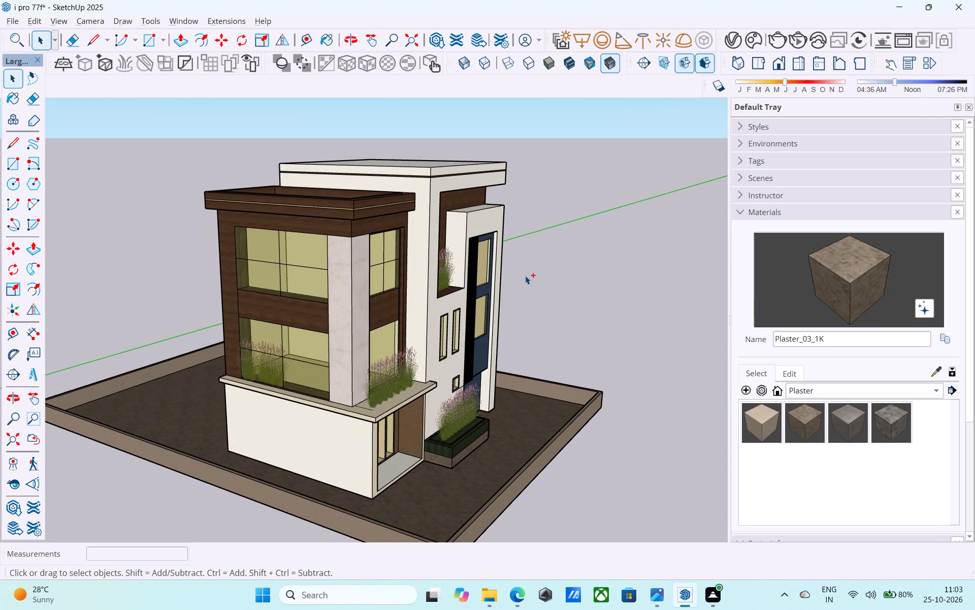
Compare corner views of the house and plot to find a raised front-corner view for rendering.
middle_drag(451, 325, 310, 293)
scroll(309, 292, down, 3)
shift+middle_drag(316, 299, 346, 348)
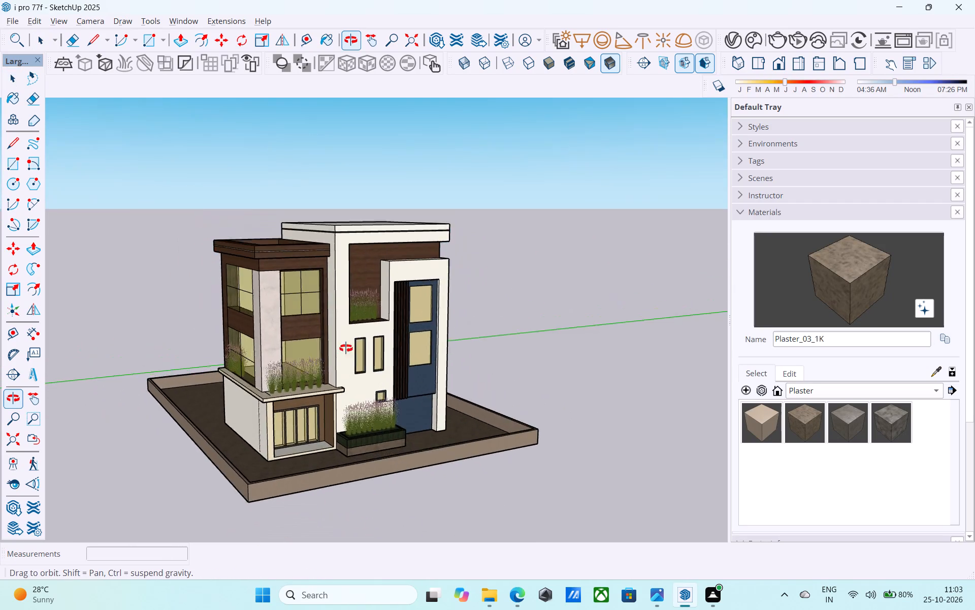
shift+middle_drag(346, 348, 279, 318)
scroll(281, 361, up, 7)
scroll(282, 369, down, 5)
shift+middle_drag(280, 370, 480, 367)
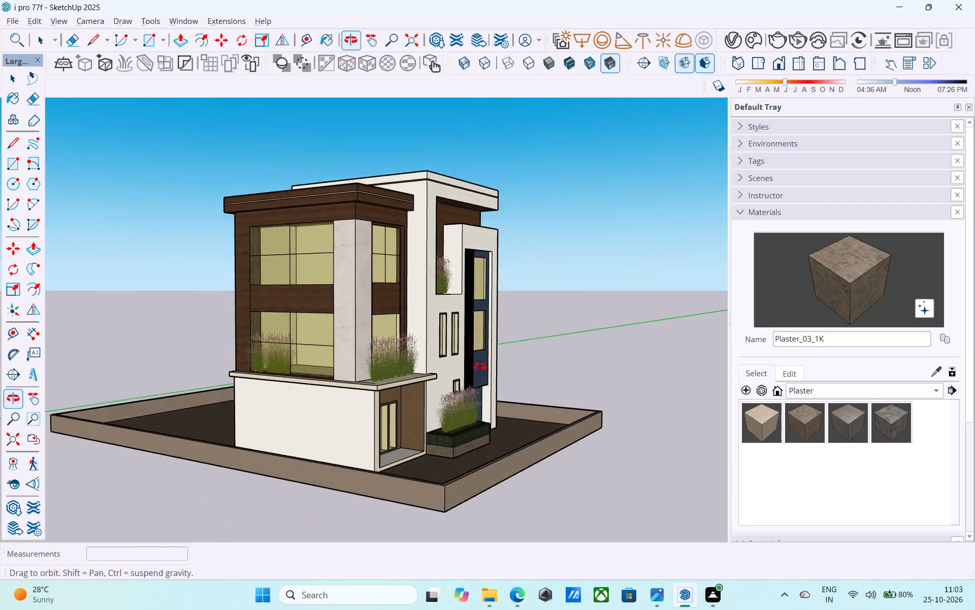
shift+middle_drag(480, 367, 383, 409)
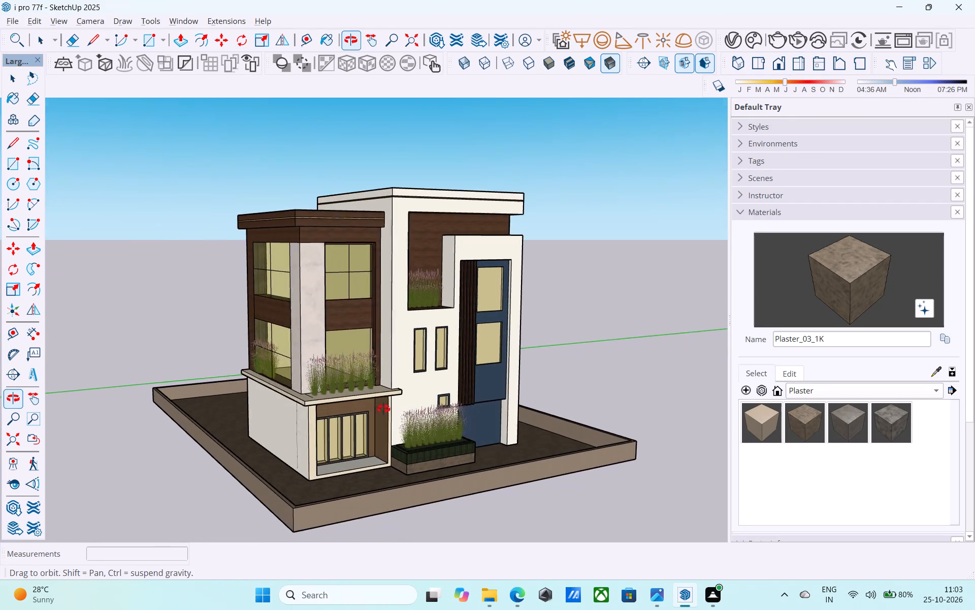
shift+middle_drag(383, 409, 391, 417)
scroll(391, 417, up, 1)
shift+middle_drag(470, 297, 428, 297)
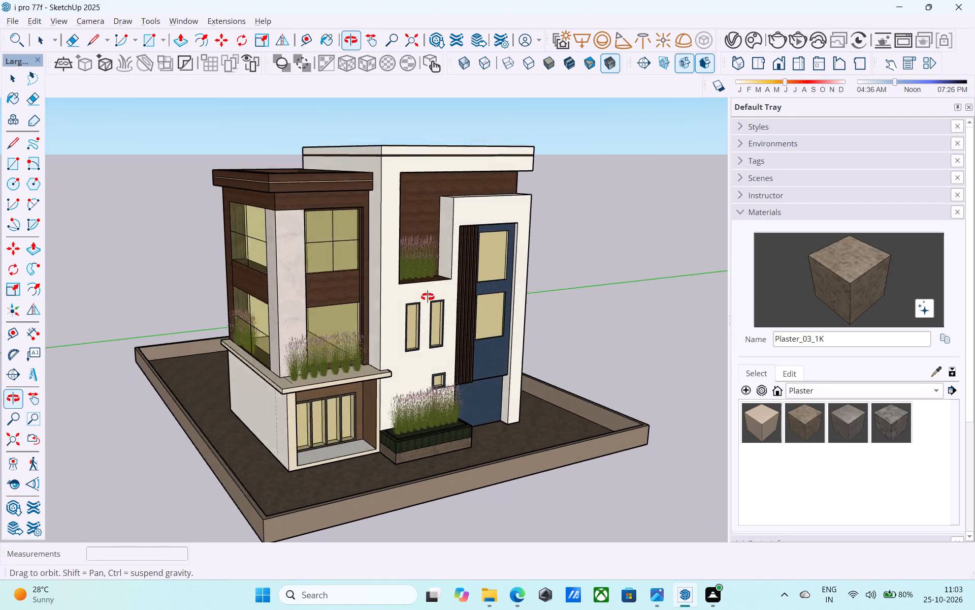
shift+middle_drag(428, 297, 501, 326)
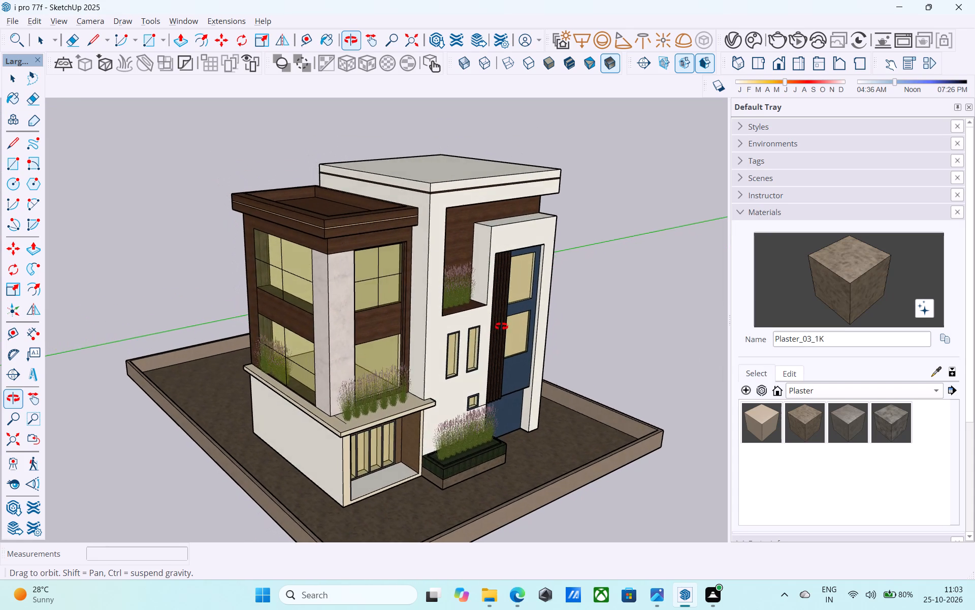
shift+middle_drag(501, 326, 498, 323)
middle_drag(501, 304, 500, 291)
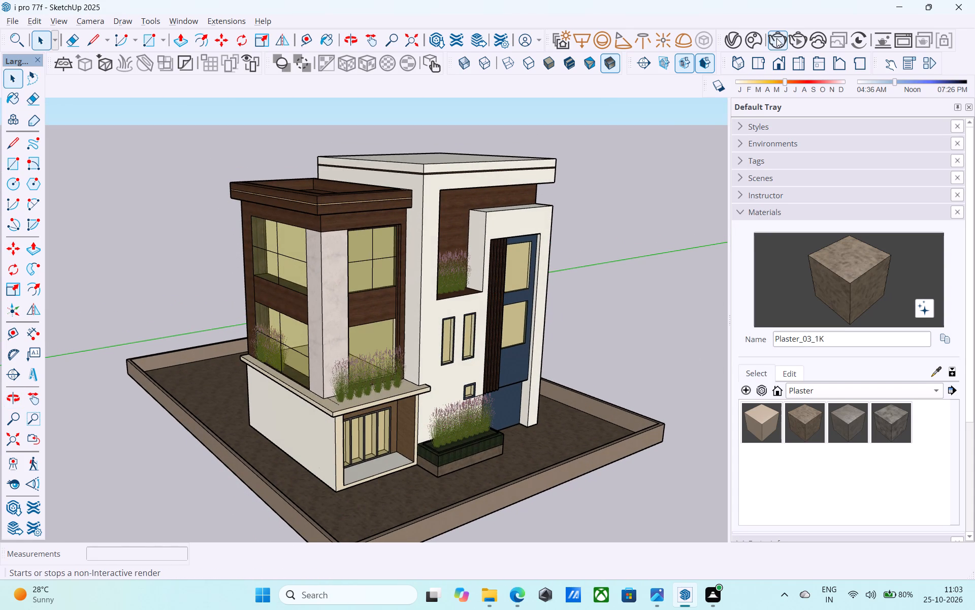
Render the raised front-corner view with V-Ray, and close the frame buffer after checking the image.
click(776, 38)
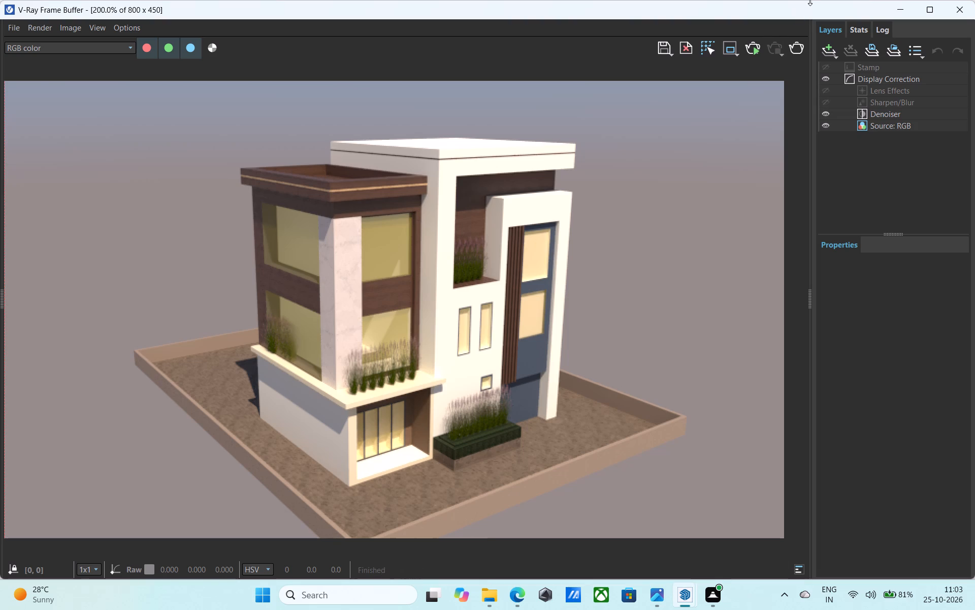
click(956, 8)
Inside the house group, draw a circle of about 6" radius on the wooden soffit above the upper planted recess.
middle_drag(534, 189, 522, 180)
scroll(522, 181, down, 4)
middle_drag(522, 180, 485, 196)
shift+middle_drag(473, 175, 436, 71)
shift+middle_drag(463, 173, 442, 213)
scroll(464, 235, up, 2)
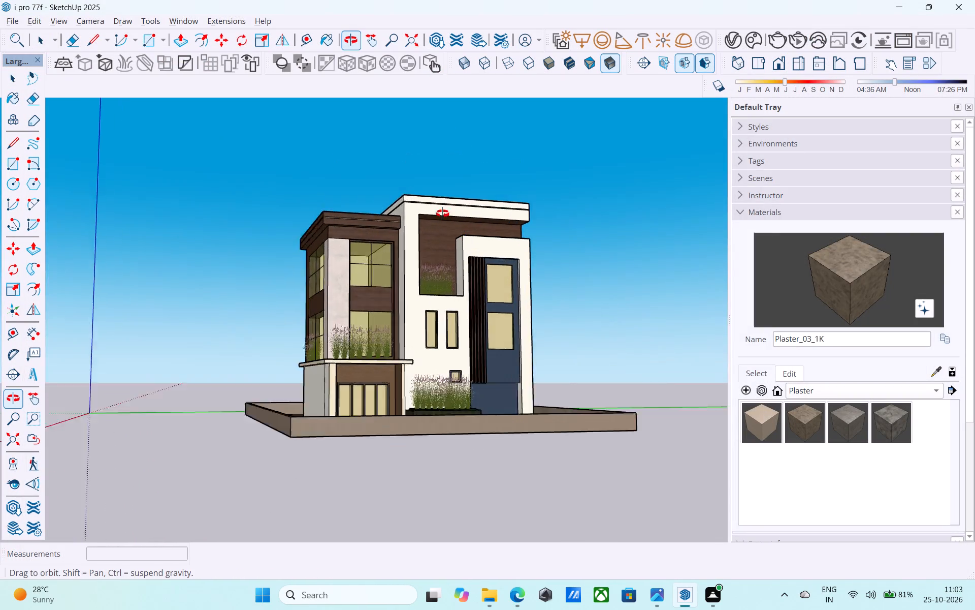
shift+middle_drag(442, 213, 444, 214)
scroll(442, 213, up, 8)
shift+middle_drag(430, 217, 402, 158)
scroll(433, 205, up, 4)
scroll(429, 204, down, 1)
shift+middle_drag(428, 204, 420, 220)
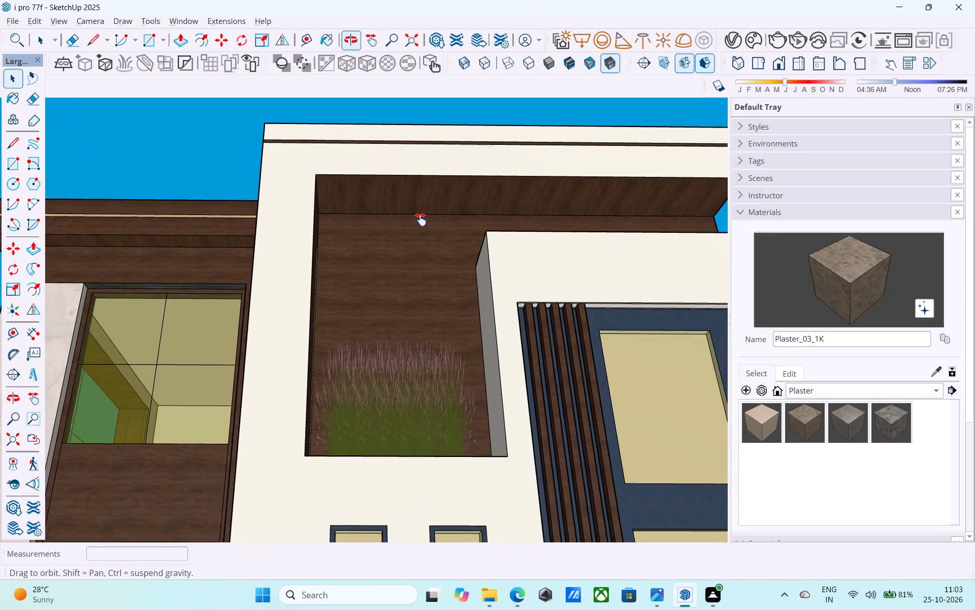
shift+middle_drag(420, 220, 420, 232)
scroll(419, 227, up, 2)
key(space)
double_click(412, 224)
scroll(411, 224, up, 4)
key(c)
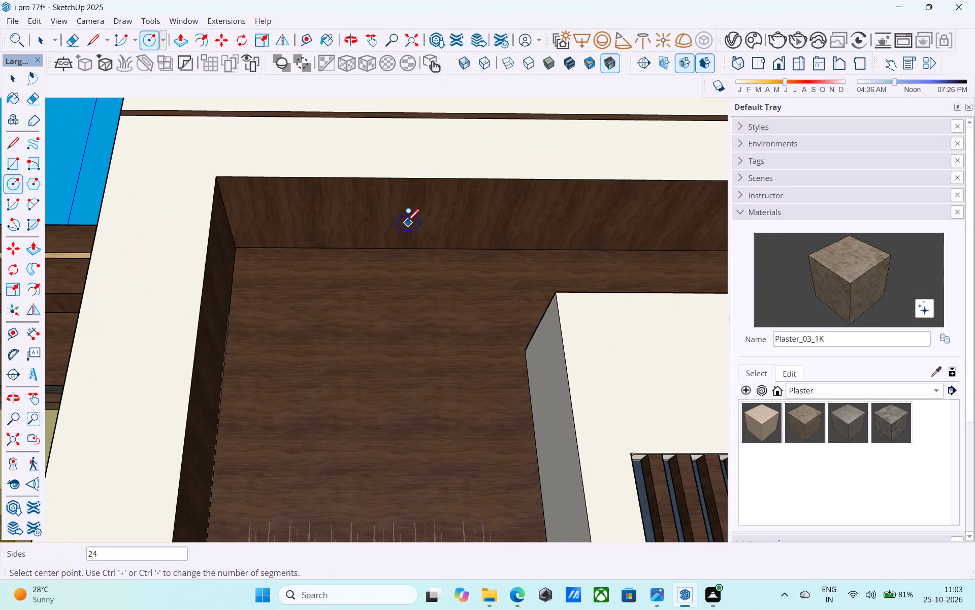
click(405, 220)
click(428, 222)
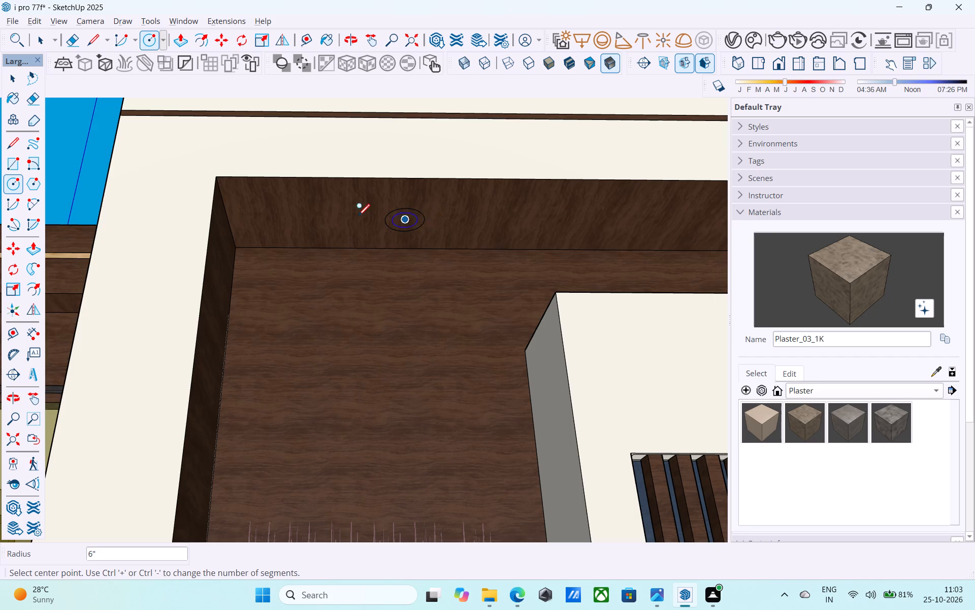
scroll(356, 218, down, 8)
scroll(349, 224, up, 6)
Copy the circle about 12' 11" along the same wooden soffit to its far end above the slatted window bay.
key(space)
click(389, 218)
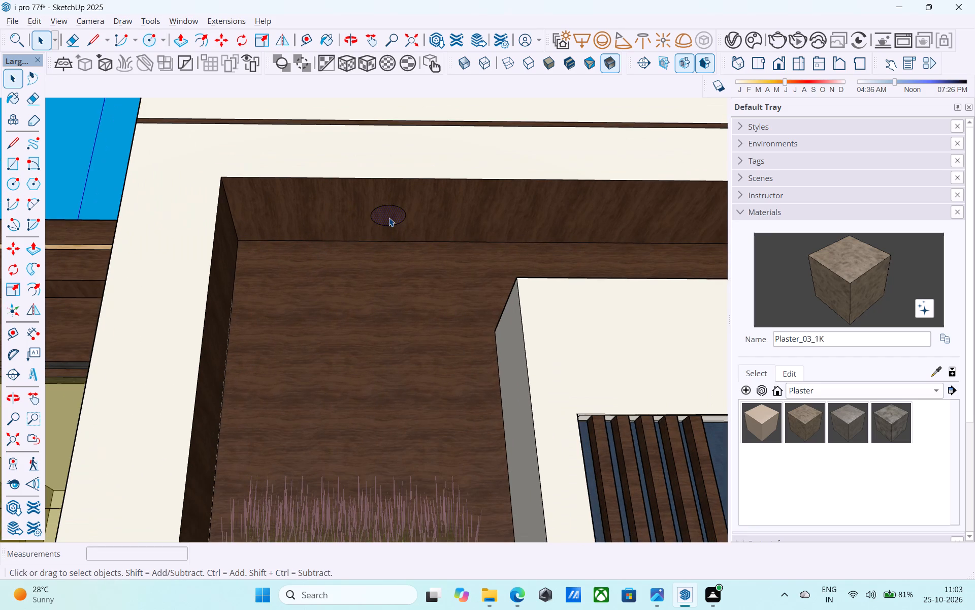
key(m)
click(385, 208)
scroll(384, 207, down, 6)
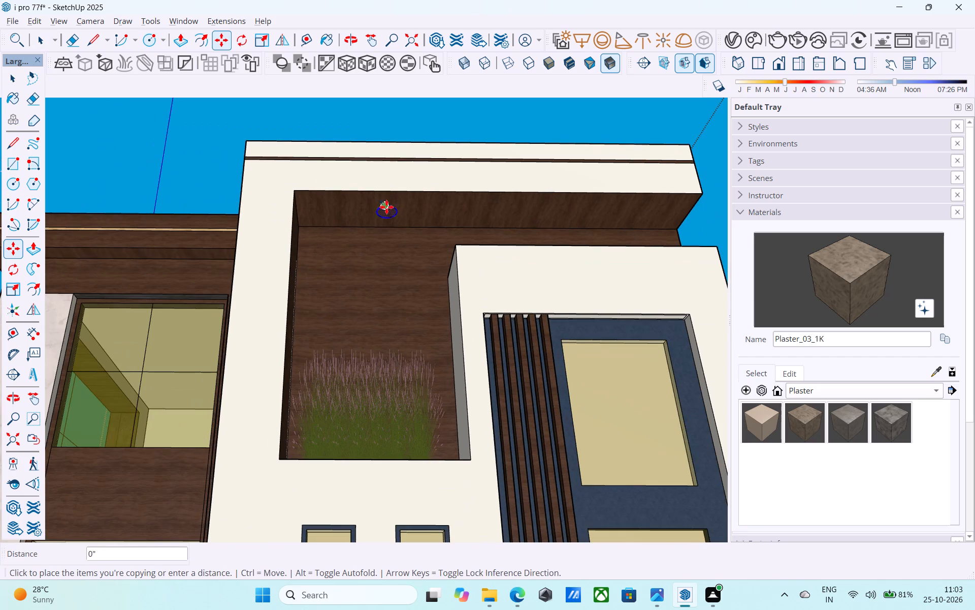
click(646, 210)
Copy the selected circle about 32' 1" onto the wooden roof overhang's soffit corner above the marble column.
scroll(421, 215, down, 4)
scroll(159, 250, up, 3)
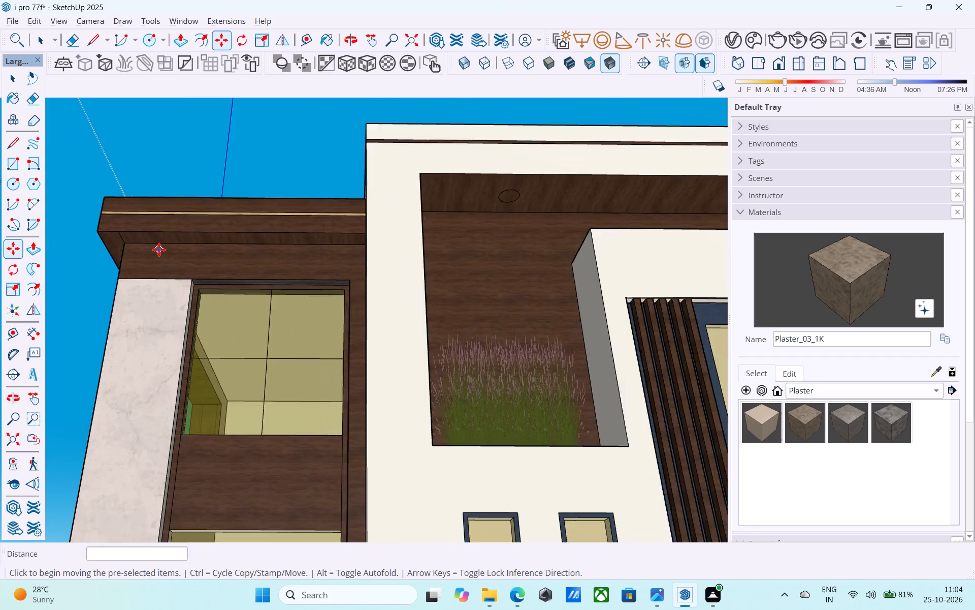
scroll(159, 250, up, 6)
scroll(191, 190, down, 5)
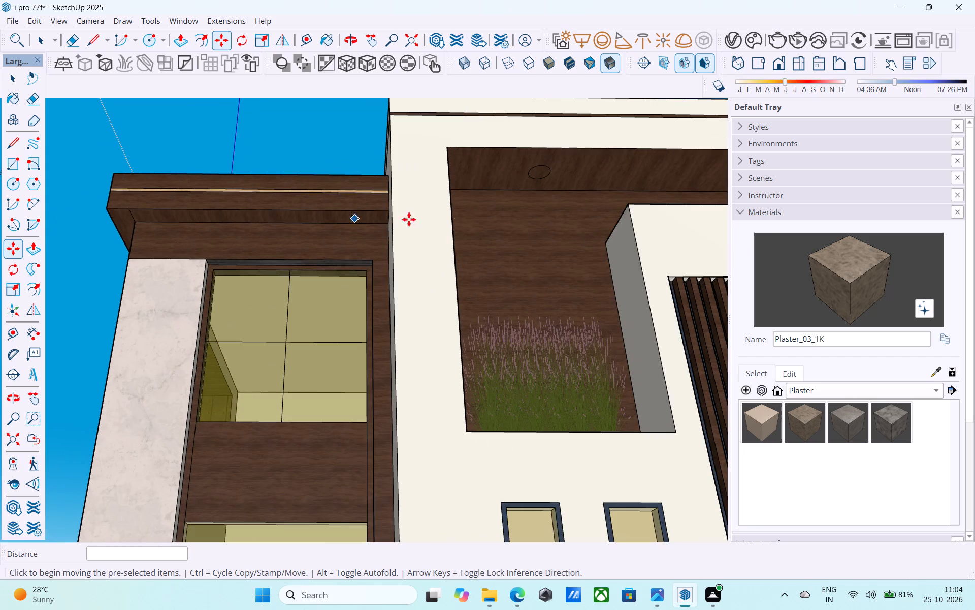
scroll(508, 201, up, 2)
scroll(185, 210, down, 6)
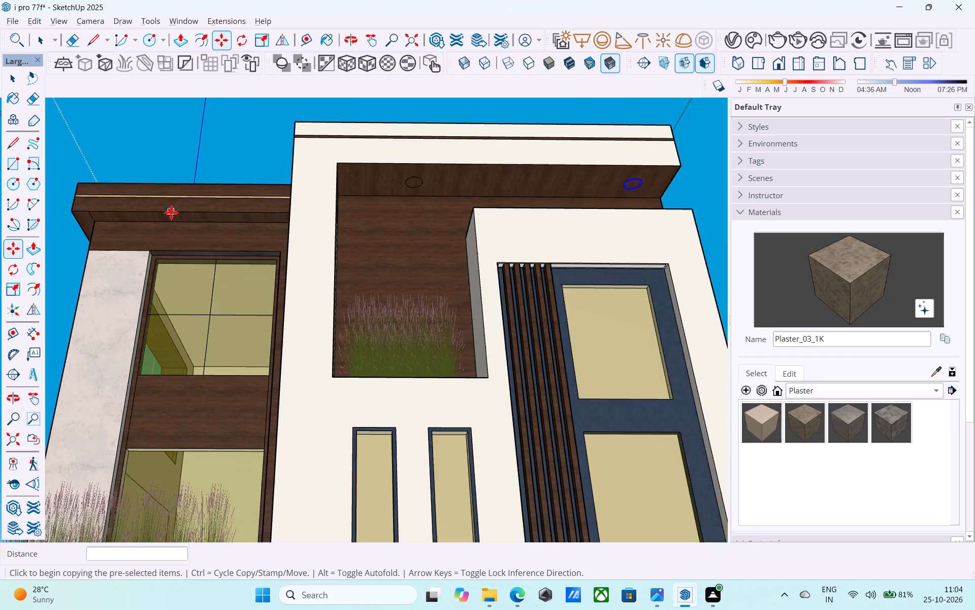
key(m)
scroll(582, 188, up, 1)
click(586, 184)
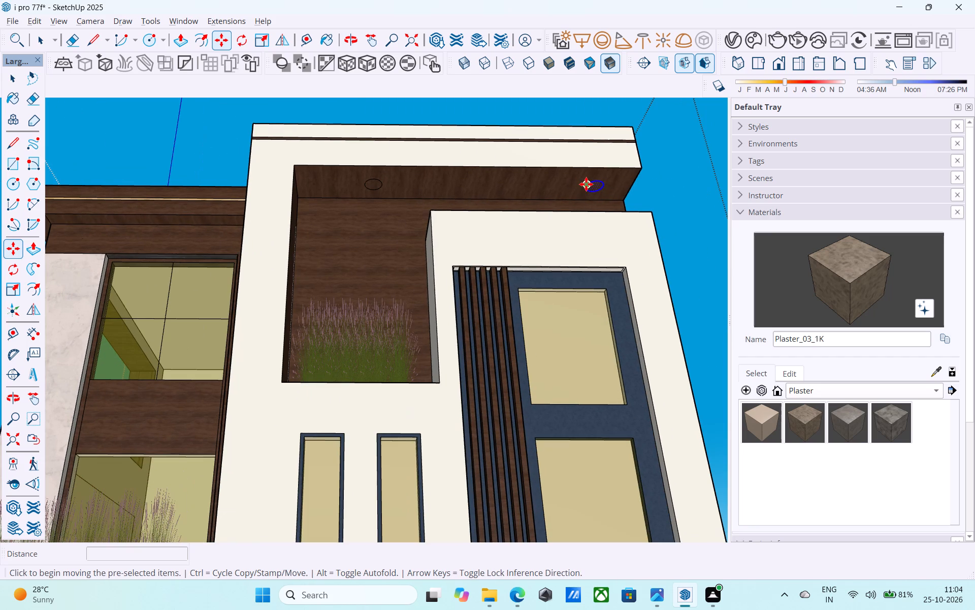
scroll(215, 211, down, 4)
shift+middle_drag(217, 211, 363, 205)
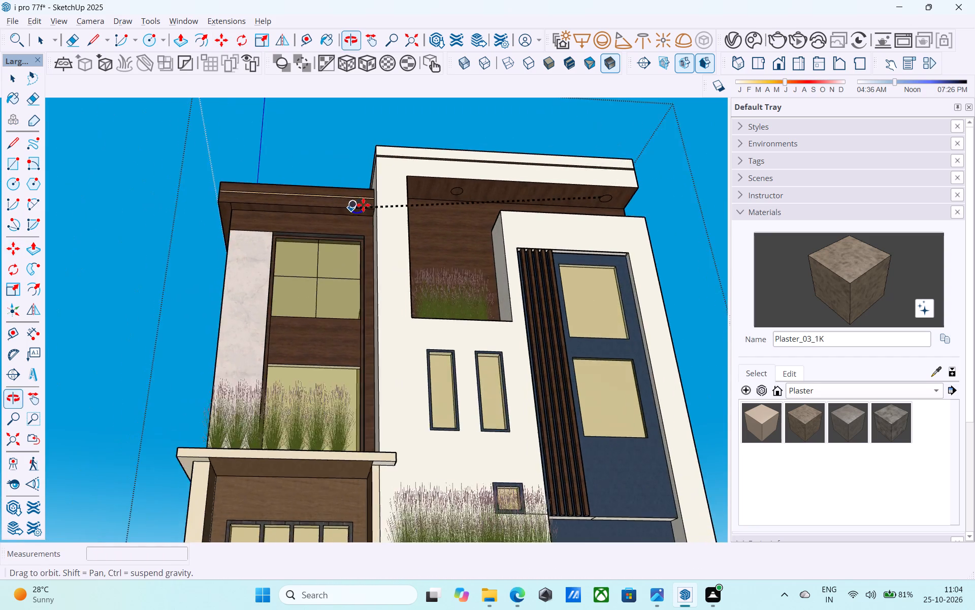
shift+middle_drag(363, 205, 363, 205)
scroll(320, 217, up, 13)
shift+middle_drag(209, 197, 395, 200)
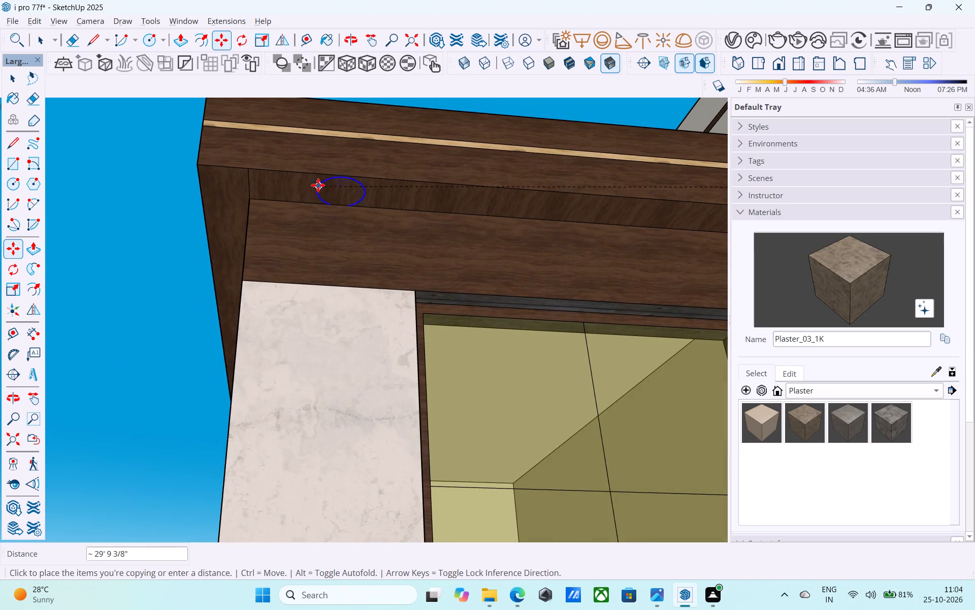
scroll(316, 184, up, 3)
middle_drag(310, 186, 499, 131)
scroll(292, 151, down, 3)
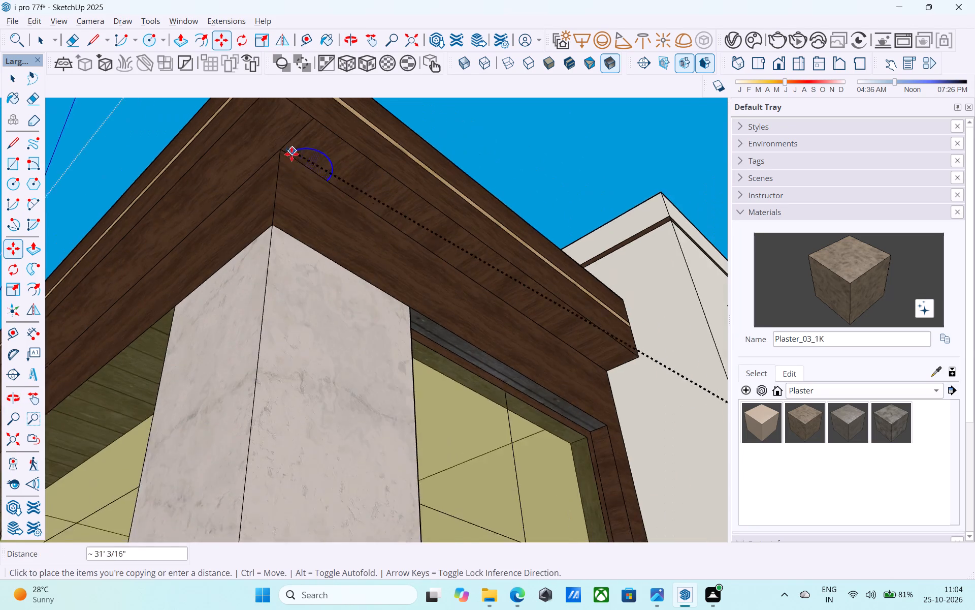
shift+middle_drag(290, 157, 290, 231)
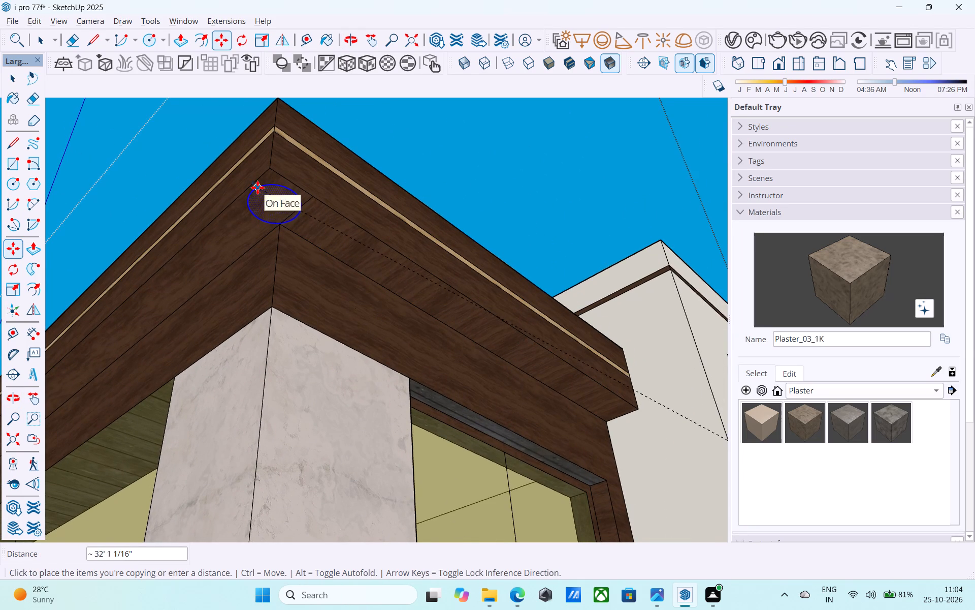
click(257, 188)
Copy the circle about 20' 8" to the opposite corner of the wooden overhang's soffit.
scroll(256, 187, down, 6)
shift+middle_drag(404, 253, 367, 203)
scroll(447, 279, up, 5)
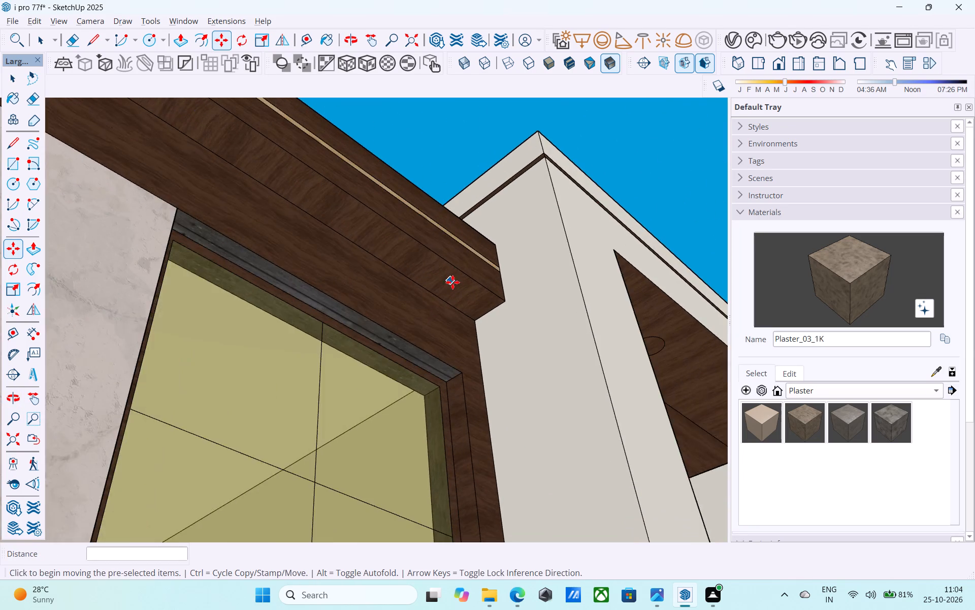
scroll(452, 282, up, 2)
scroll(454, 282, down, 18)
scroll(303, 249, up, 1)
middle_drag(303, 249, 383, 236)
scroll(341, 226, up, 7)
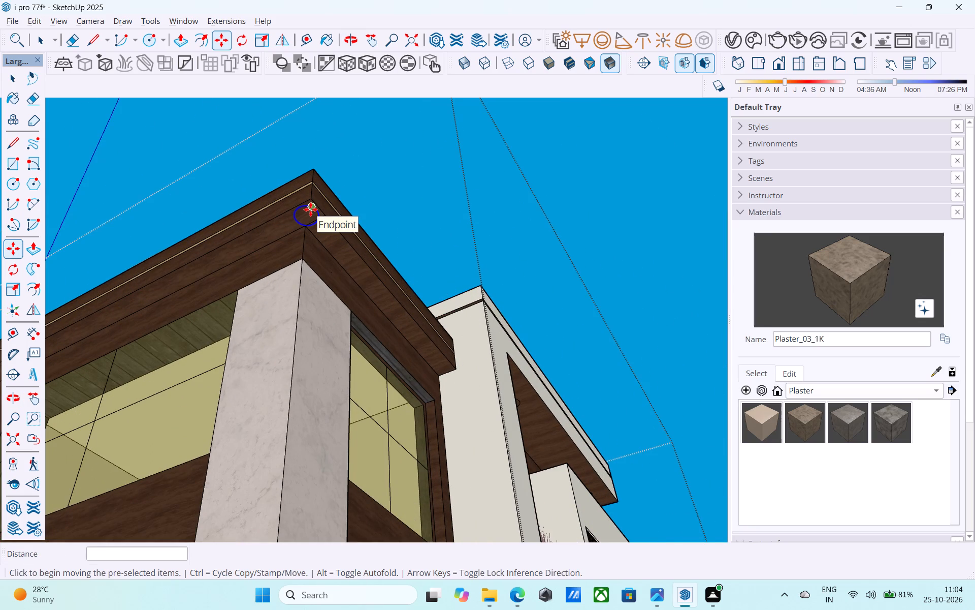
key(m)
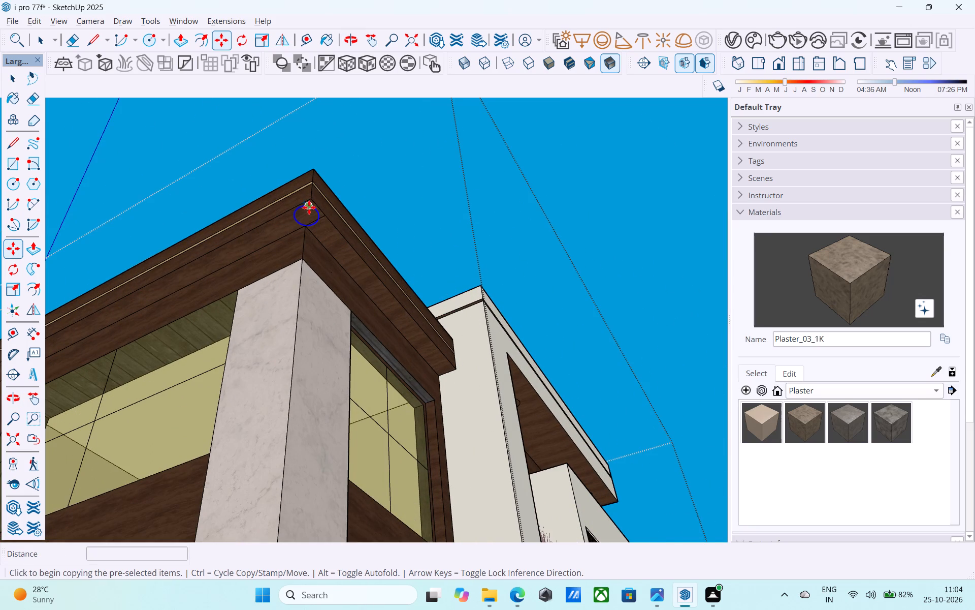
click(308, 207)
scroll(279, 201, down, 6)
scroll(424, 220, down, 3)
shift+middle_drag(348, 218, 498, 234)
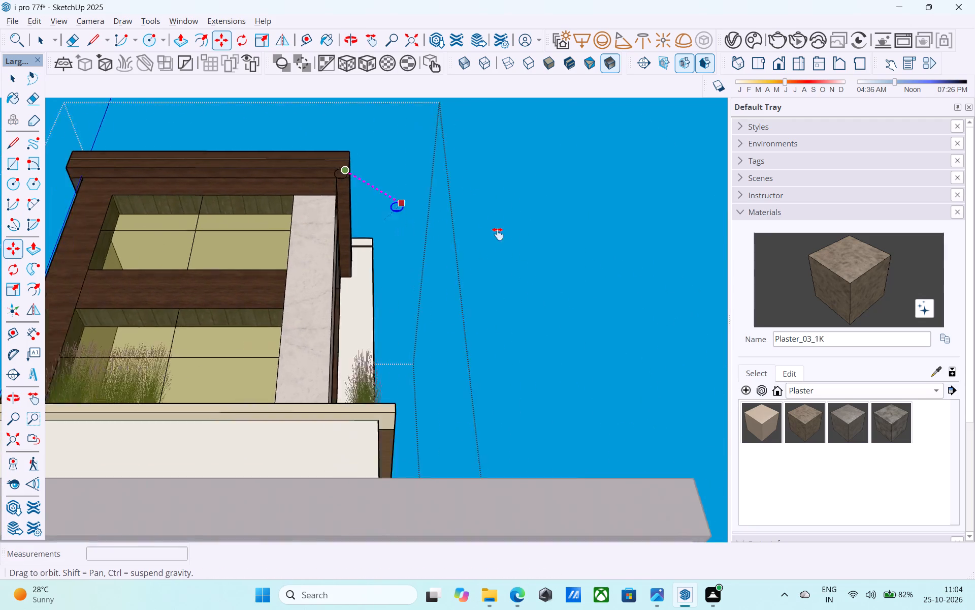
shift+middle_drag(498, 234, 660, 269)
scroll(475, 234, up, 17)
middle_drag(352, 243, 545, 199)
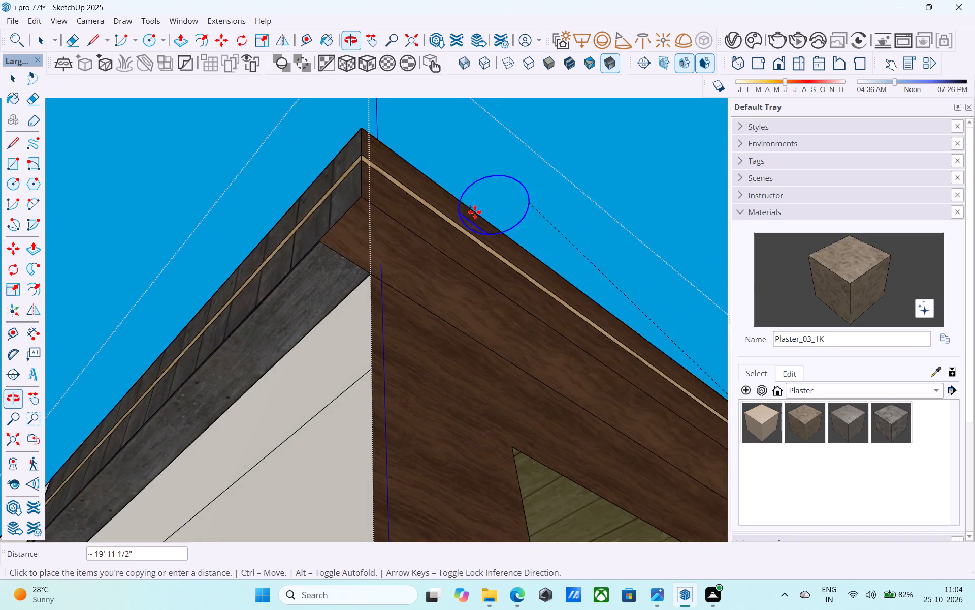
scroll(392, 218, up, 2)
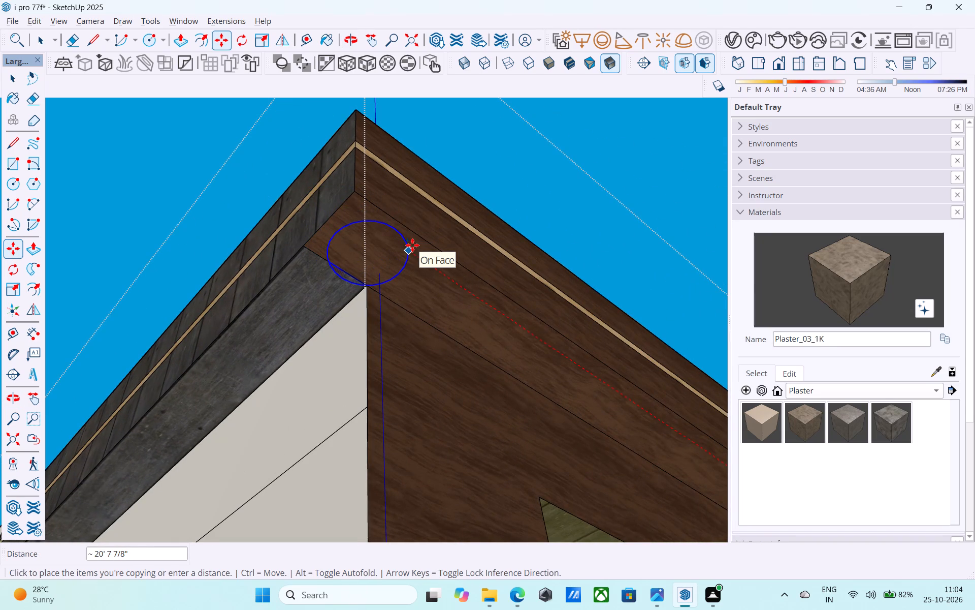
click(412, 245)
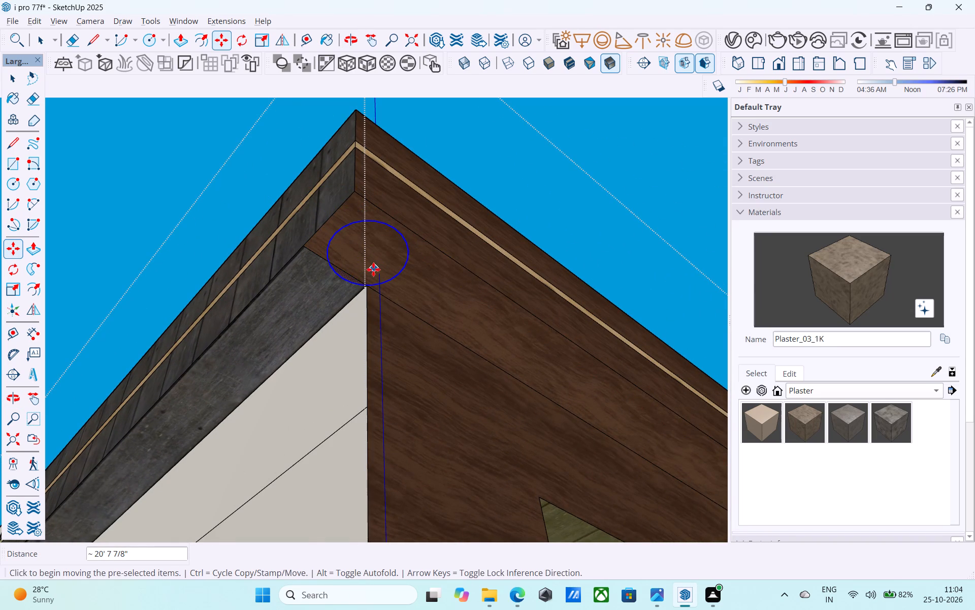
Erase the soffit edge inside the circle at the overhang's opposite corner and recess the circle 3" into the soffit.
key(w)
scroll(373, 269, up, 9)
key(e)
drag(321, 277, 316, 280)
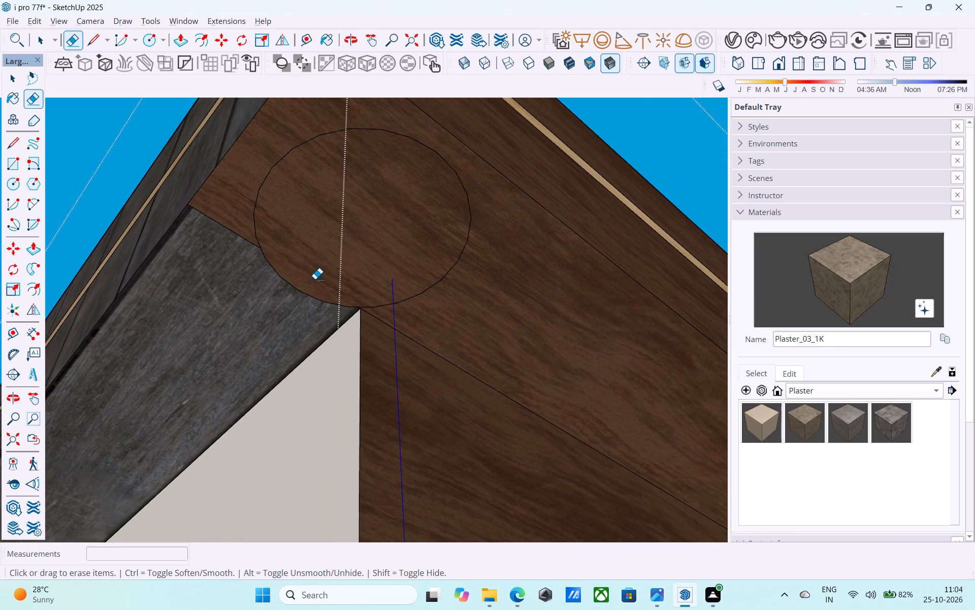
key(space)
scroll(312, 268, down, 11)
click(329, 245)
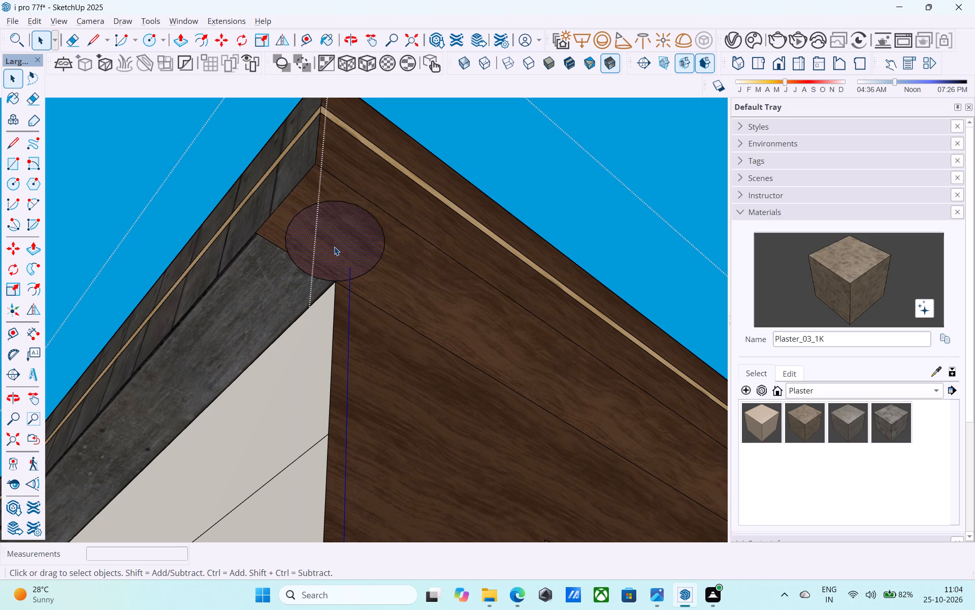
key(p)
click(335, 245)
text(3")
key(Return)
key(space)
Erase the soffit edge inside the circle above the marble column and recess the circle 3".
scroll(322, 230, down, 17)
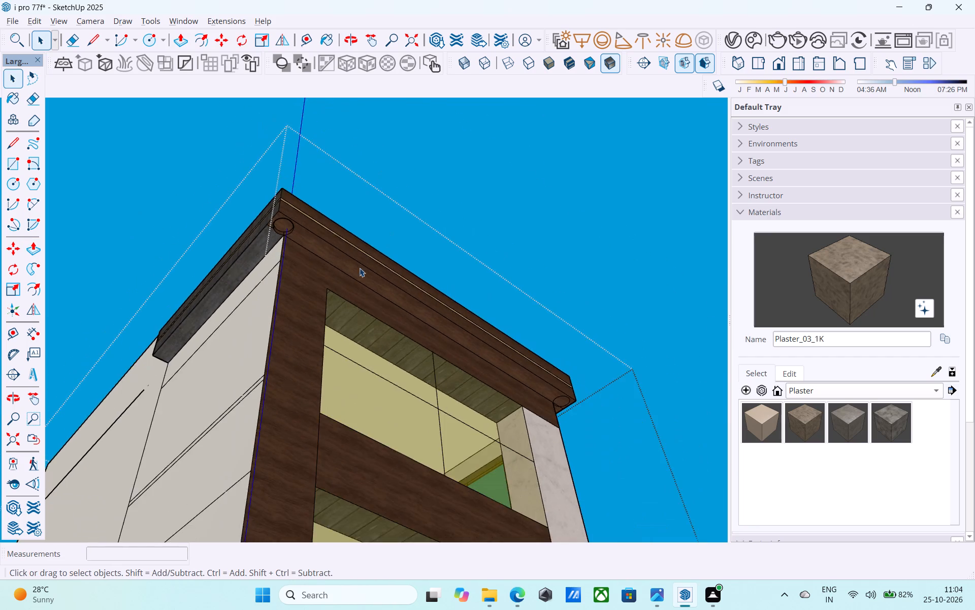
middle_drag(516, 320, 407, 307)
scroll(564, 342, up, 18)
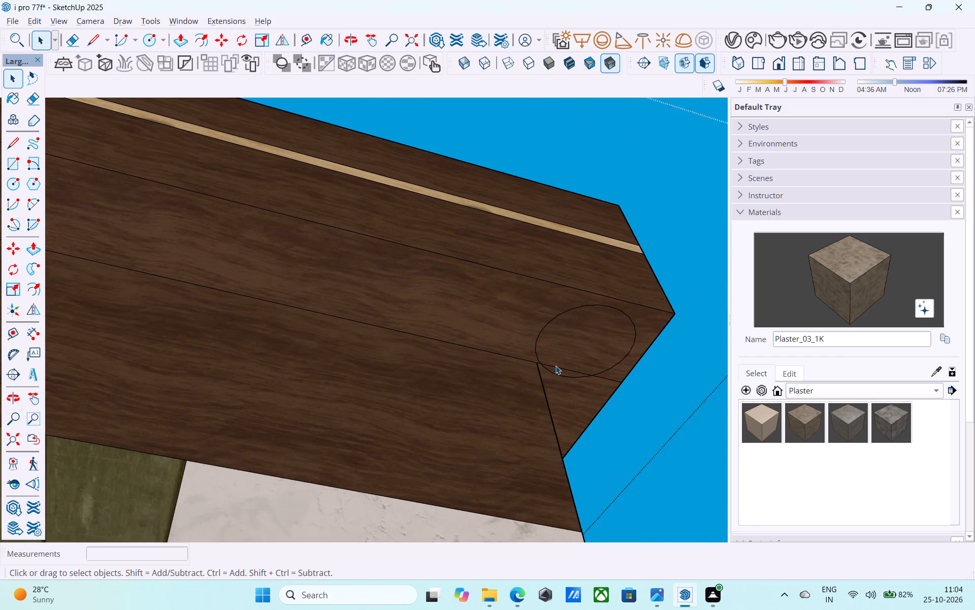
scroll(556, 365, up, 2)
key(e)
scroll(557, 363, up, 4)
drag(558, 362, 562, 374)
key(space)
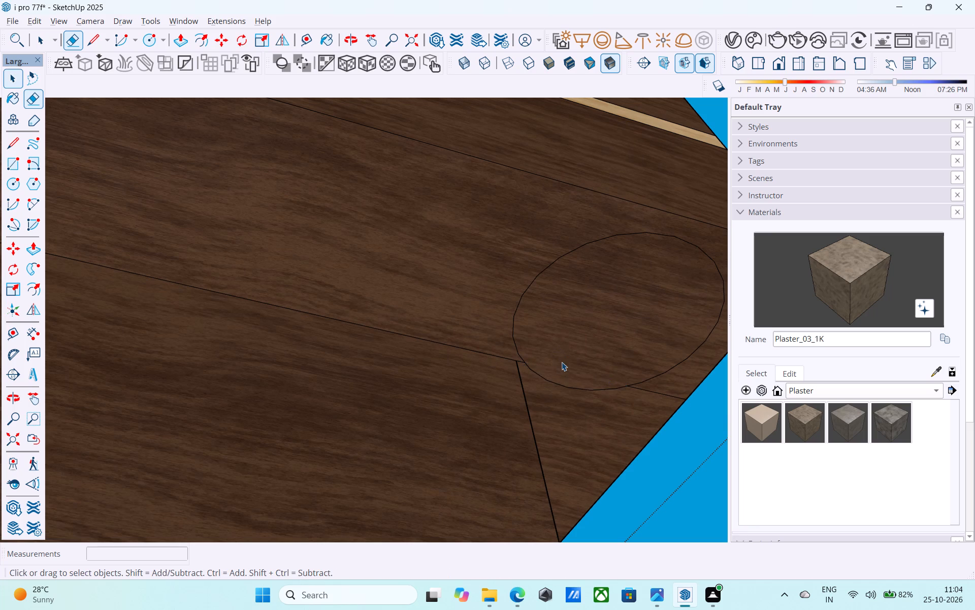
click(563, 359)
scroll(562, 357, down, 6)
key(p)
click(562, 357)
key(3)
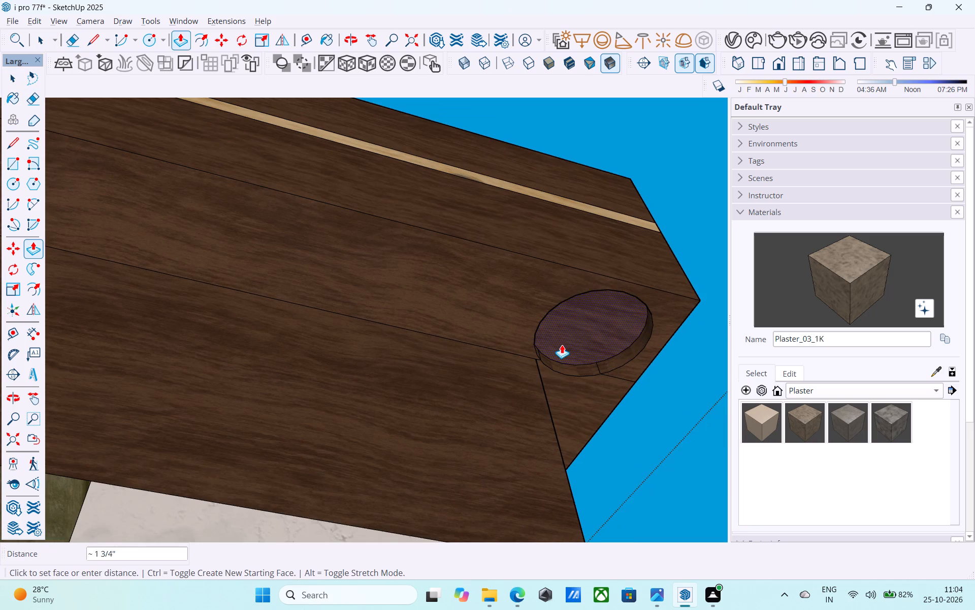
key(shift+quotedbl)
key(Return)
key(space)
Recess the circle on the soffit above the upper planted recess by 3".
scroll(548, 334, down, 11)
middle_drag(562, 316, 309, 313)
scroll(317, 298, down, 5)
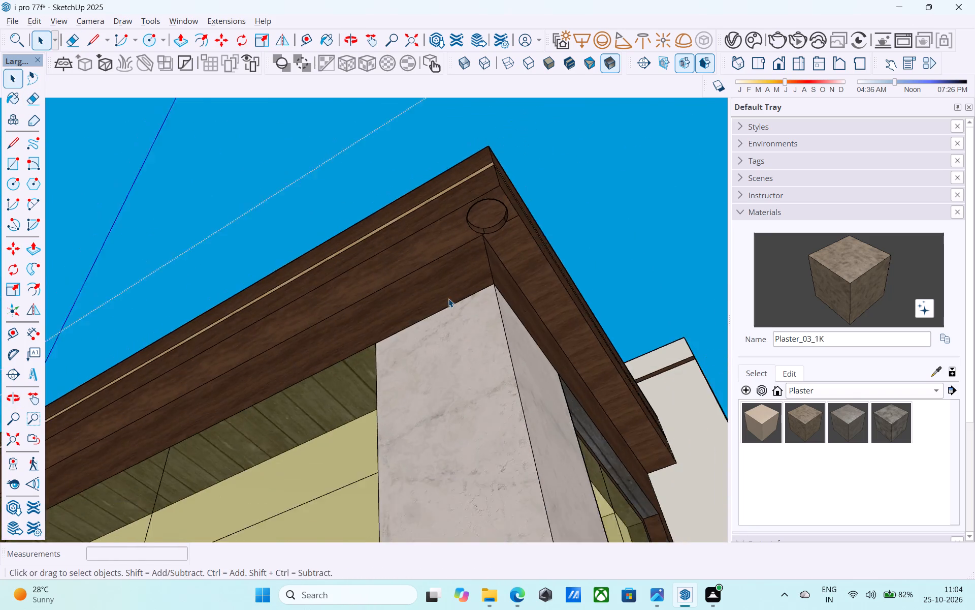
middle_drag(514, 284, 453, 304)
scroll(574, 368, up, 6)
scroll(488, 344, down, 11)
scroll(391, 339, down, 3)
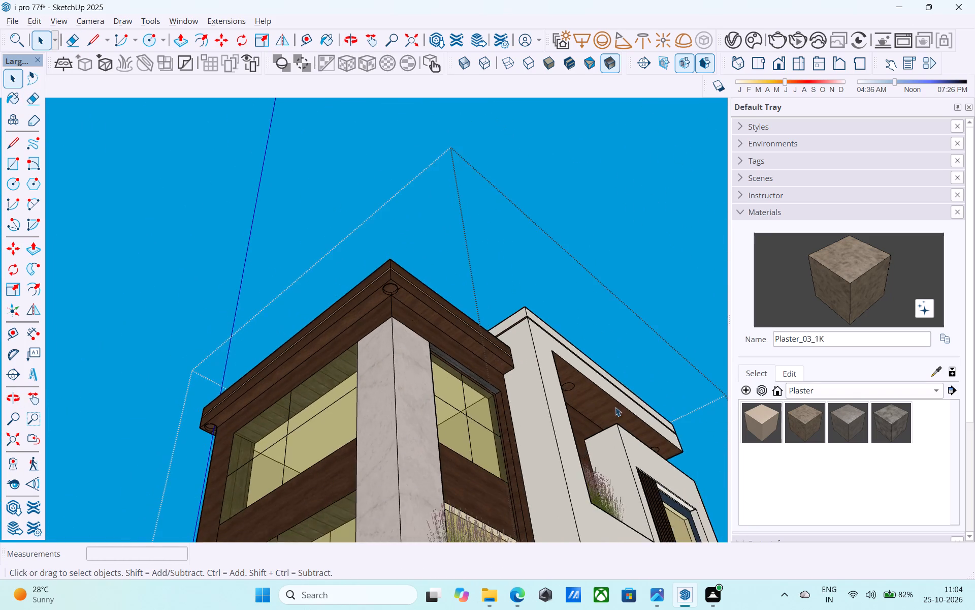
scroll(625, 412, up, 9)
scroll(498, 372, up, 5)
click(493, 334)
scroll(487, 329, up, 2)
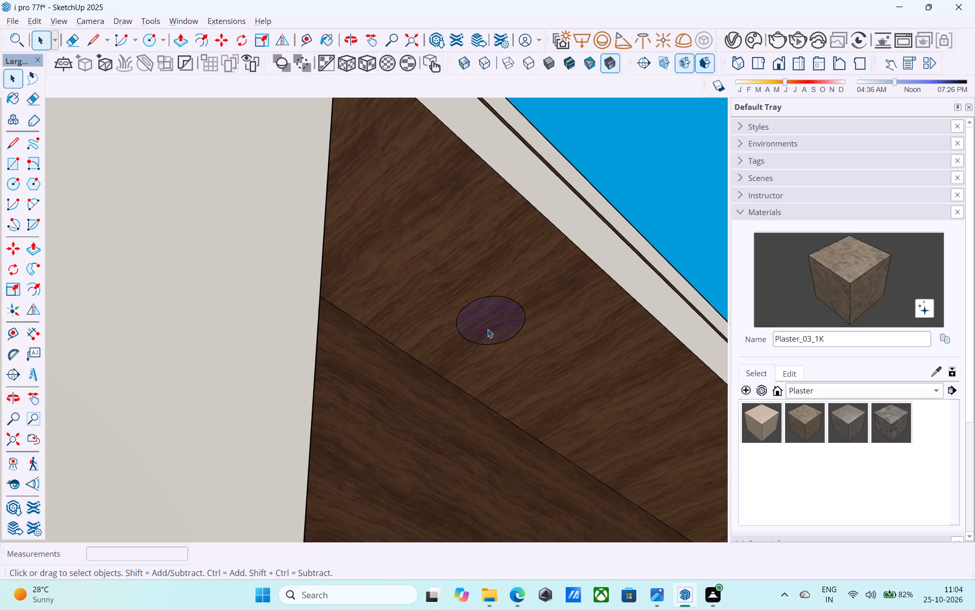
key(p)
click(487, 328)
text(3")
key(Return)
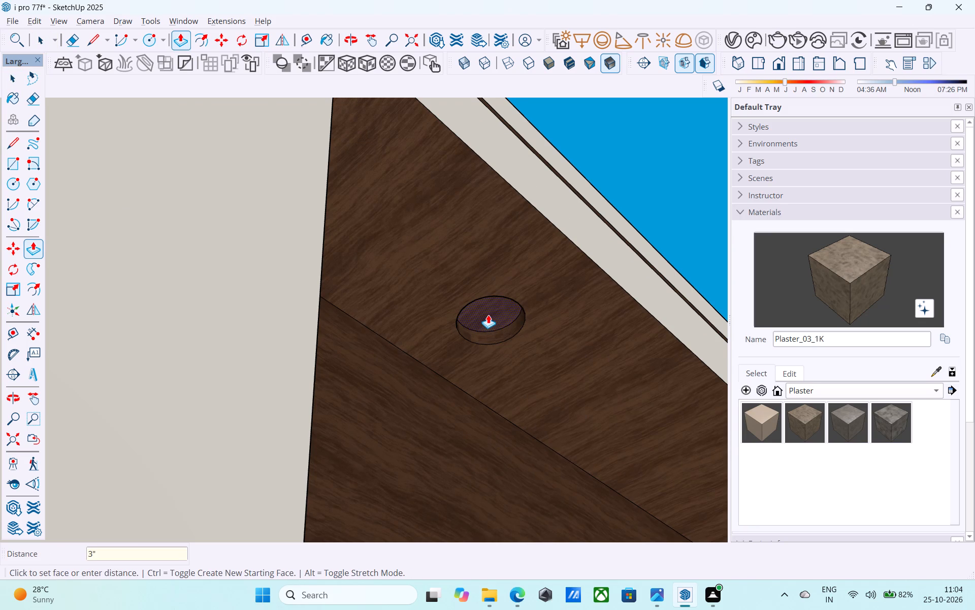
key(space)
Recess the circle at the far end of that soffit by 3".
scroll(468, 310, down, 16)
middle_drag(531, 327, 366, 323)
scroll(361, 322, down, 5)
scroll(552, 330, up, 7)
scroll(542, 322, down, 1)
scroll(542, 322, up, 3)
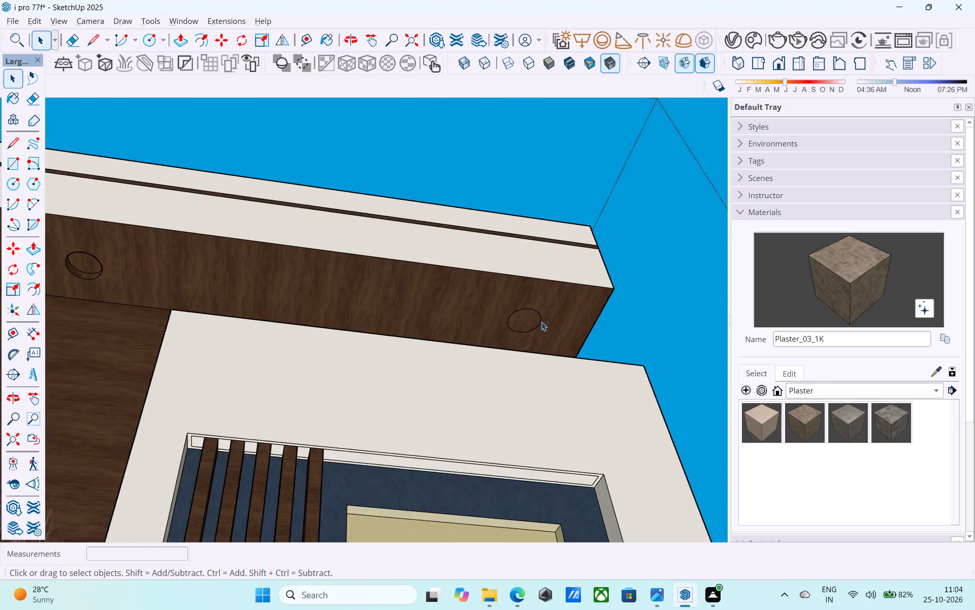
scroll(541, 322, up, 3)
click(534, 322)
scroll(533, 322, up, 5)
key(p)
click(533, 321)
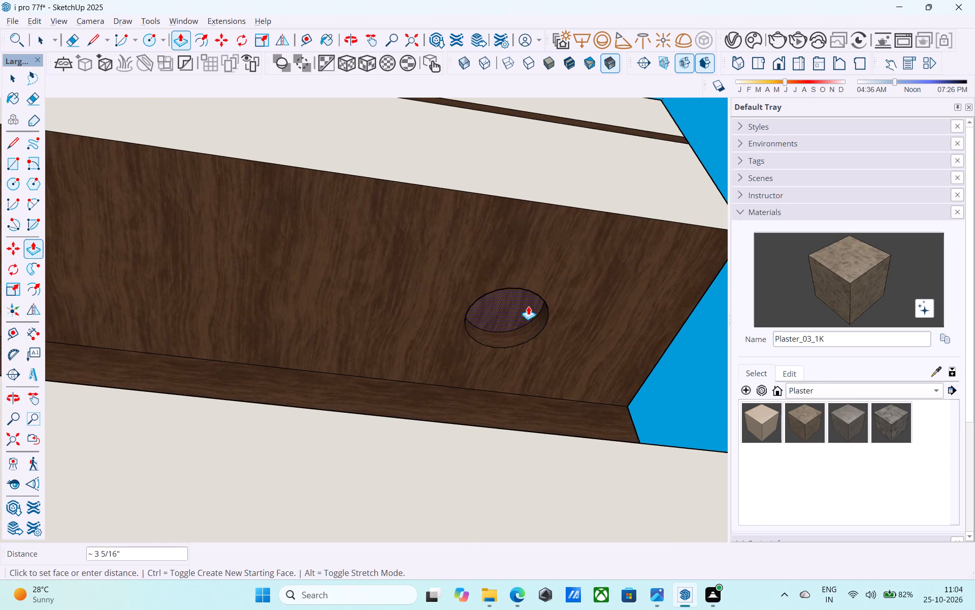
text(3")
key(Return)
key(space)
Inspect the circular recesses in the upper soffits from below and from the front.
scroll(528, 305, up, 1)
scroll(528, 305, down, 11)
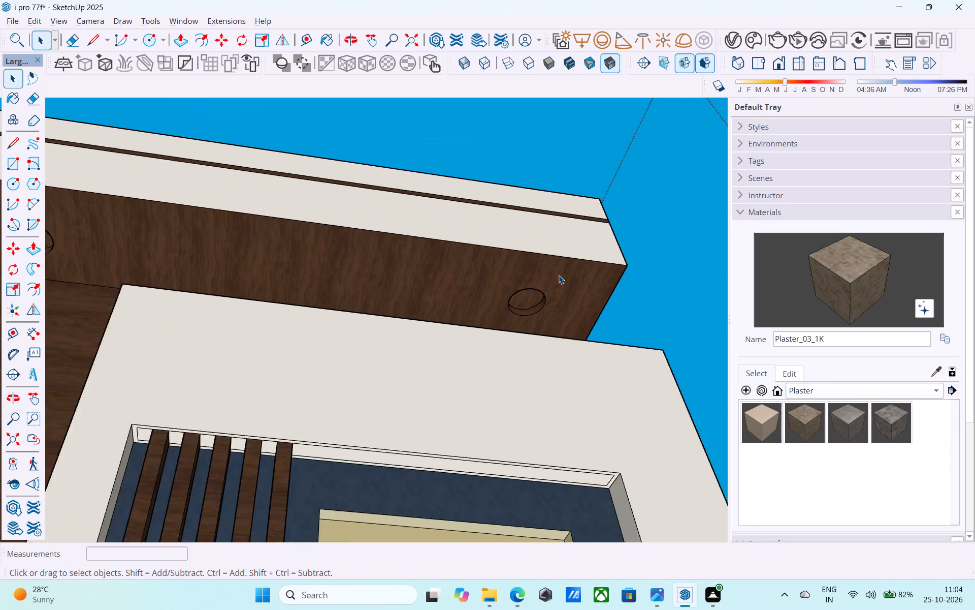
middle_drag(557, 285, 562, 366)
scroll(562, 330, down, 5)
middle_drag(554, 342, 565, 320)
scroll(530, 317, up, 5)
scroll(586, 273, down, 1)
scroll(586, 274, up, 1)
scroll(587, 274, down, 2)
middle_drag(588, 280, 575, 292)
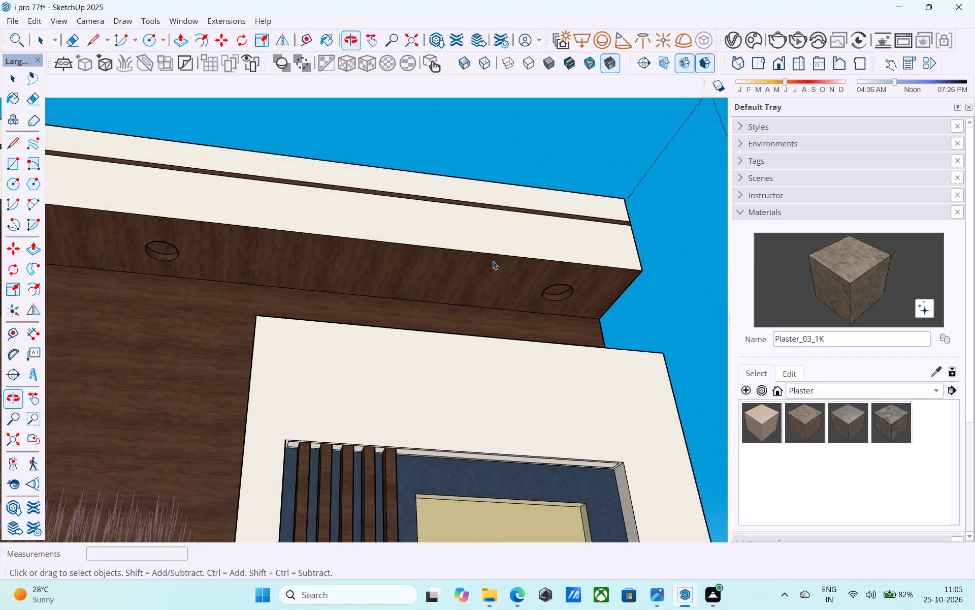
scroll(604, 232, down, 5)
middle_drag(606, 250, 560, 257)
scroll(371, 266, up, 5)
scroll(489, 221, down, 10)
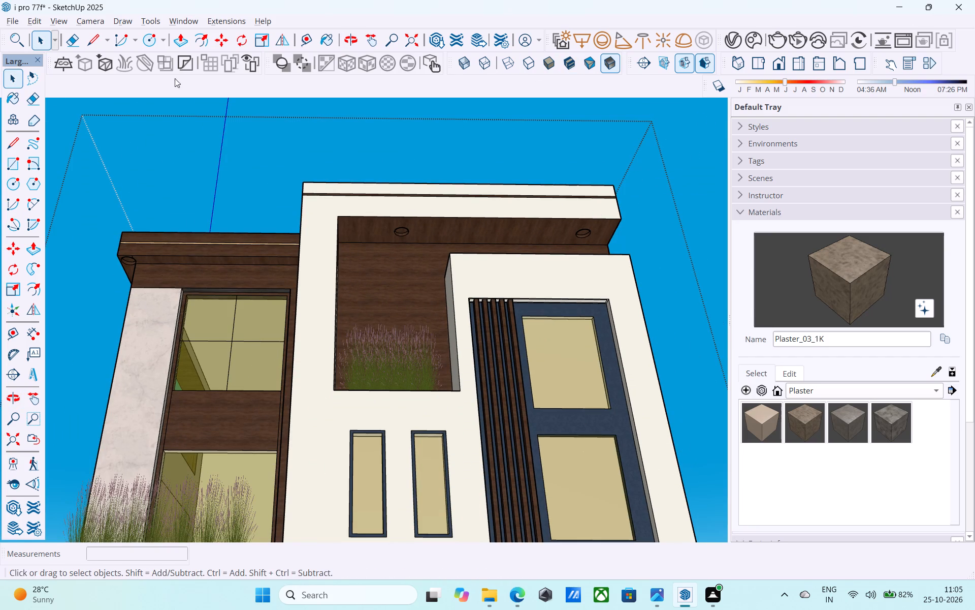
Place a V-Ray sphere light inside the circular recess at the far end of the upper soffit.
click(609, 40)
middle_drag(590, 216, 594, 139)
scroll(580, 172, up, 20)
scroll(580, 172, up, 1)
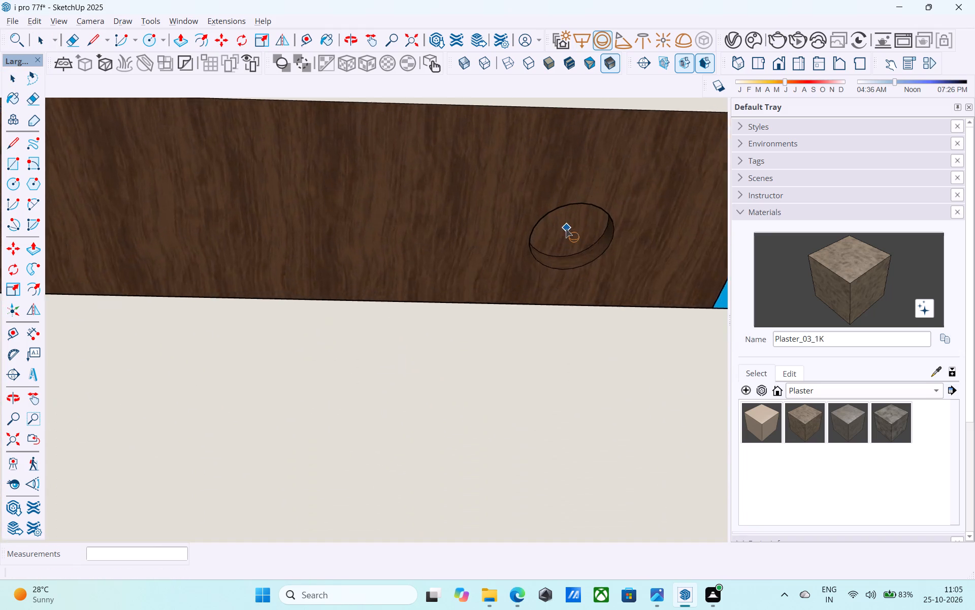
scroll(566, 229, up, 6)
click(571, 218)
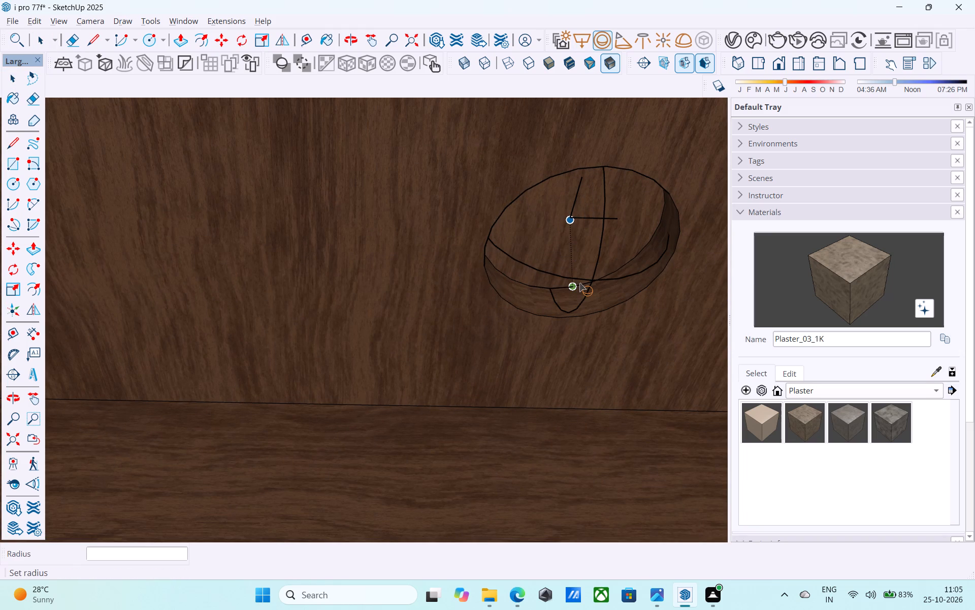
click(579, 283)
Place a V-Ray sphere light inside the circular recess on the soffit above the upper planted recess.
scroll(613, 237, down, 3)
scroll(615, 238, up, 1)
scroll(615, 238, down, 20)
scroll(273, 224, up, 14)
click(296, 180)
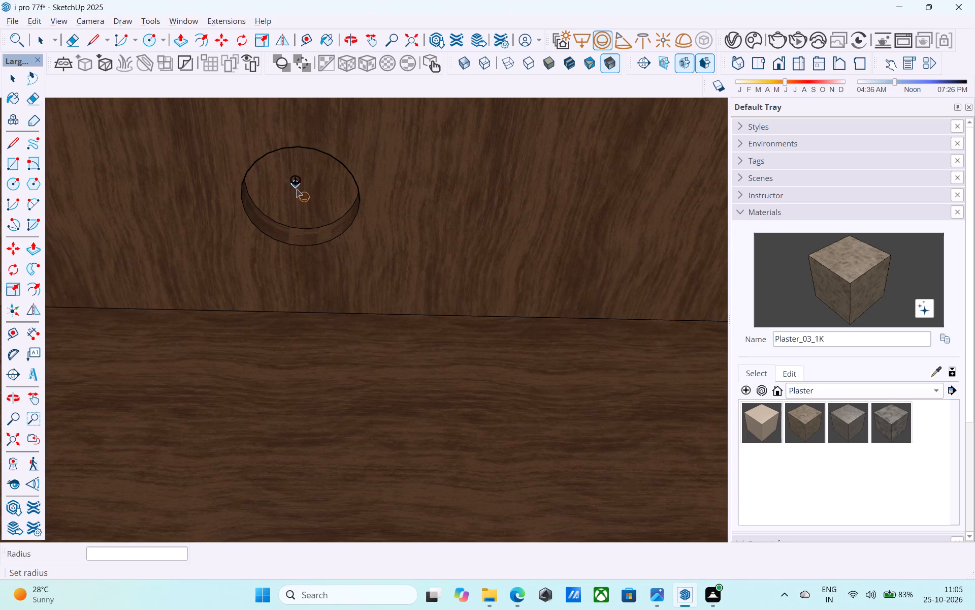
click(302, 227)
Place a V-Ray sphere light inside the circular recess at the wood roof overhang's corner above the marble column.
scroll(324, 218, down, 20)
scroll(324, 218, down, 3)
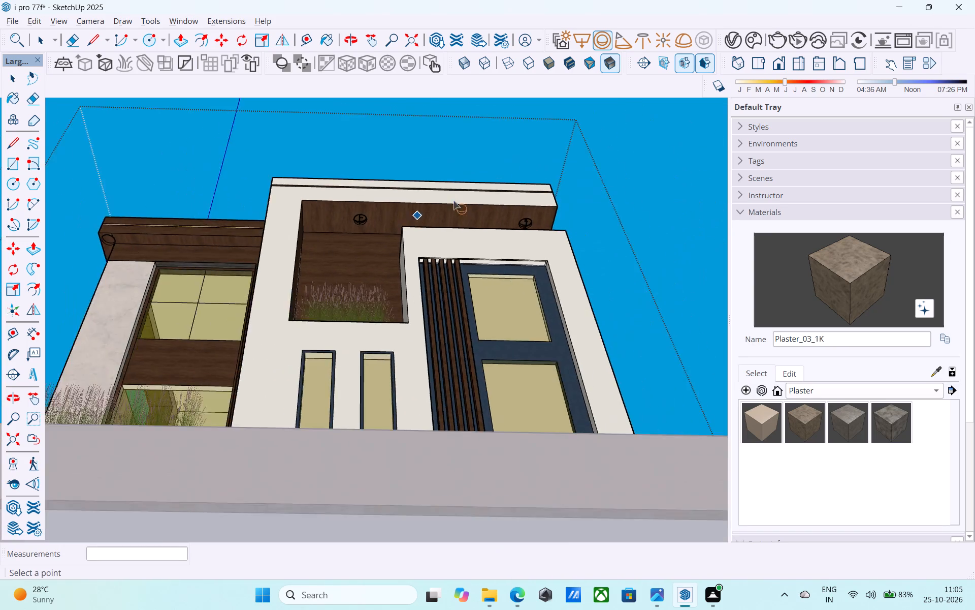
scroll(453, 201, down, 4)
middle_drag(352, 222, 463, 256)
scroll(323, 218, down, 4)
middle_drag(317, 245, 410, 314)
scroll(250, 137, up, 10)
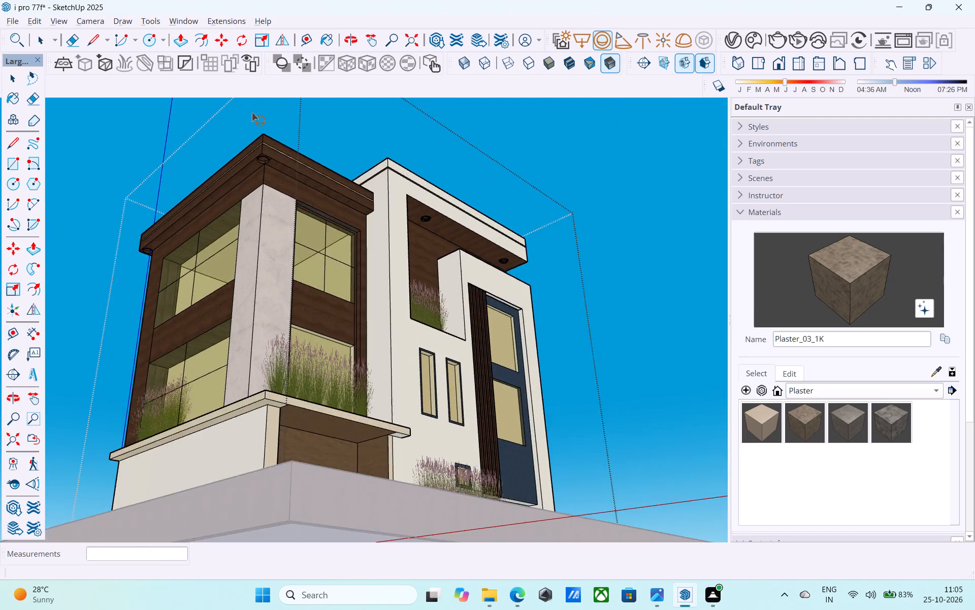
scroll(252, 112, up, 10)
middle_drag(258, 168, 247, 145)
scroll(264, 190, up, 5)
middle_drag(256, 207, 281, 164)
scroll(274, 199, up, 2)
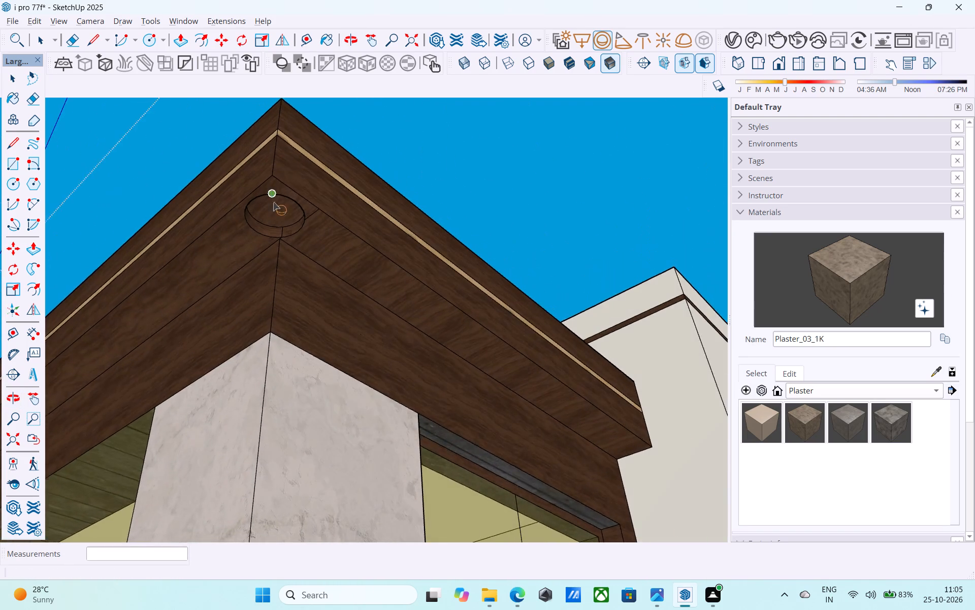
scroll(273, 202, up, 3)
middle_drag(268, 210, 287, 163)
scroll(283, 199, up, 5)
click(280, 214)
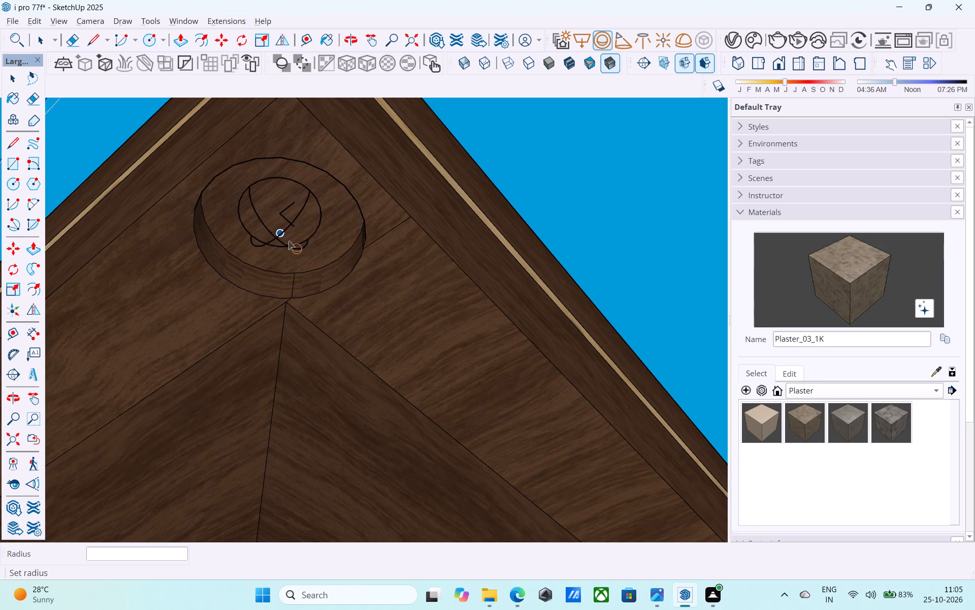
click(299, 263)
Place a V-Ray sphere light inside the circular recess at the opposite corner of the wood roof overhang, along the side facade.
scroll(380, 242, down, 1)
scroll(382, 243, up, 1)
scroll(382, 245, down, 2)
scroll(384, 247, up, 1)
scroll(385, 247, down, 9)
middle_drag(302, 199, 406, 195)
scroll(427, 194, down, 5)
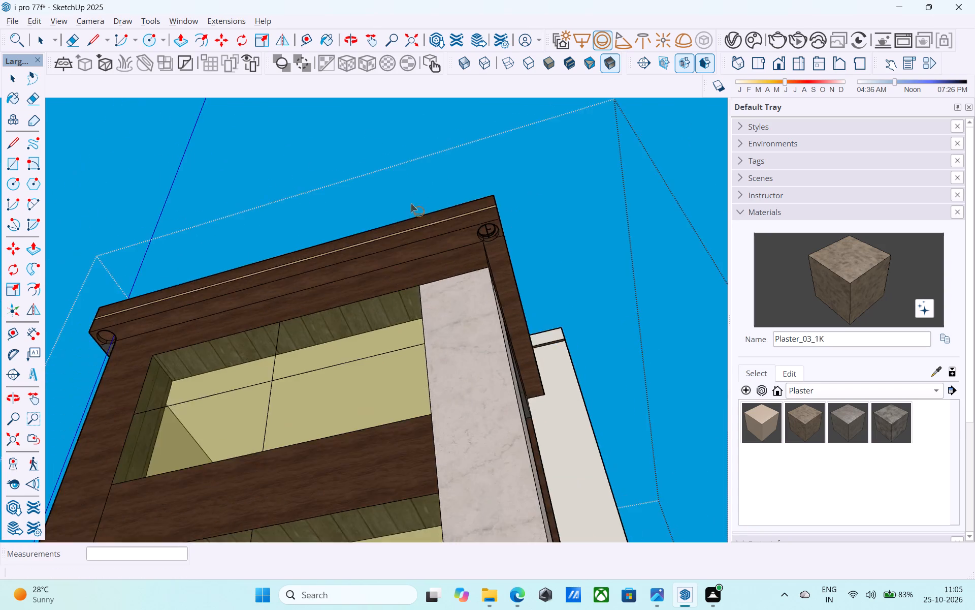
middle_drag(270, 191, 396, 193)
scroll(154, 220, up, 5)
middle_drag(159, 233, 341, 204)
scroll(194, 177, up, 7)
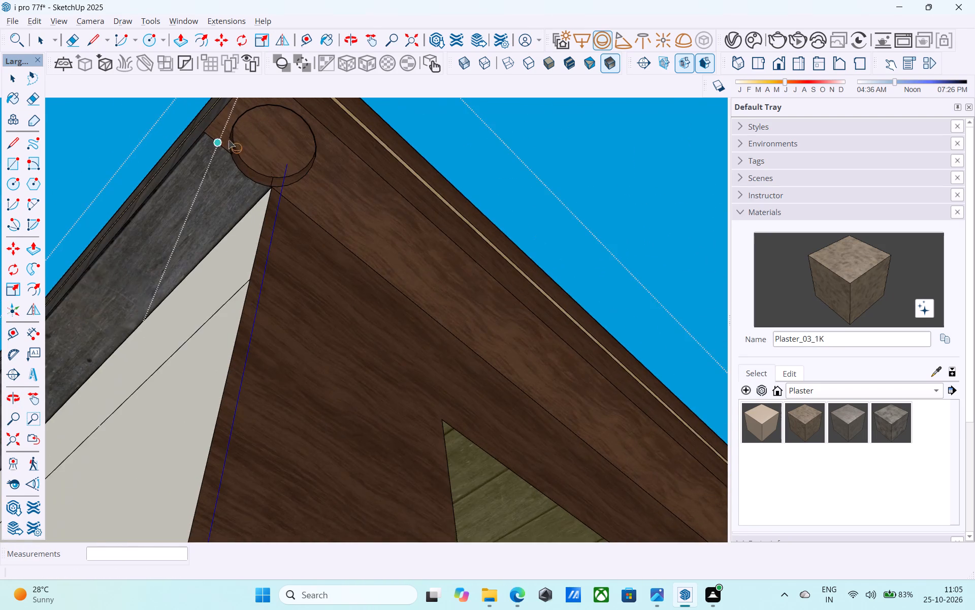
scroll(229, 140, up, 3)
click(282, 138)
click(271, 175)
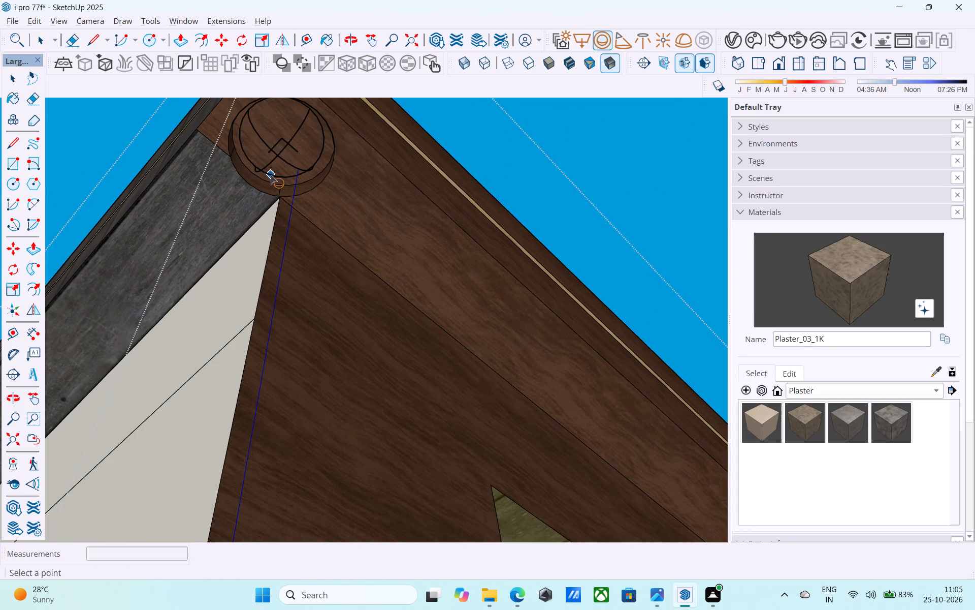
Set the intensity of Sphere Light to 300 in the V-Ray Asset Editor.
scroll(241, 184, down, 18)
middle_drag(274, 197, 199, 326)
scroll(318, 252, down, 5)
middle_drag(322, 263, 114, 297)
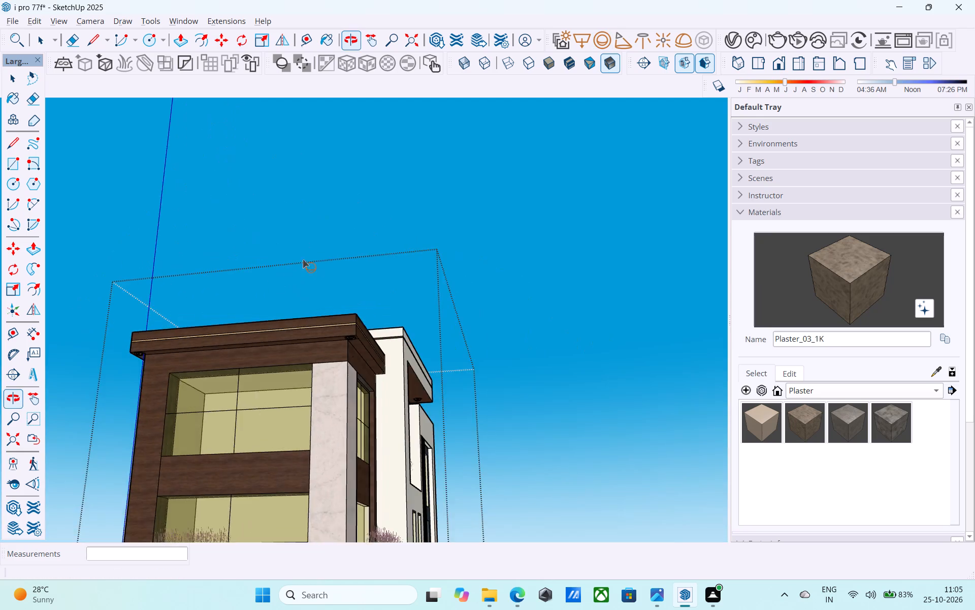
scroll(331, 249, down, 1)
middle_drag(331, 250, 133, 306)
scroll(218, 267, down, 5)
middle_drag(348, 243, 229, 215)
click(732, 44)
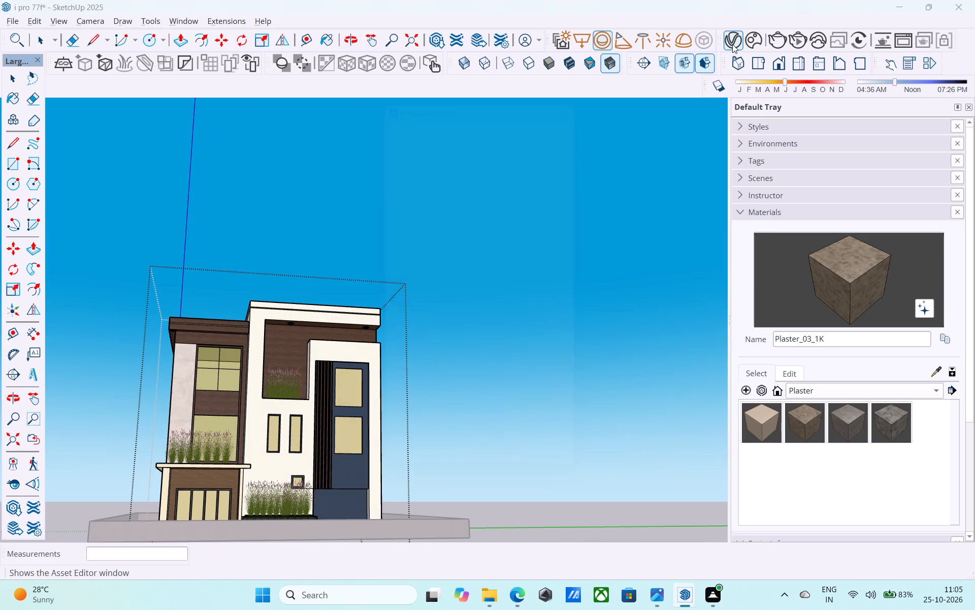
drag(484, 85, 689, 24)
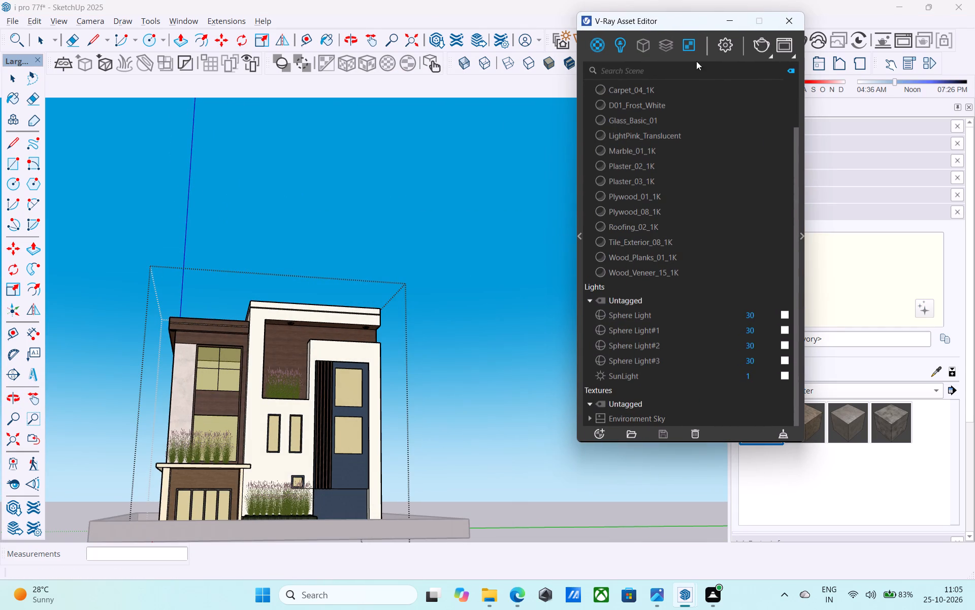
scroll(686, 325, down, 3)
click(771, 317)
key(0)
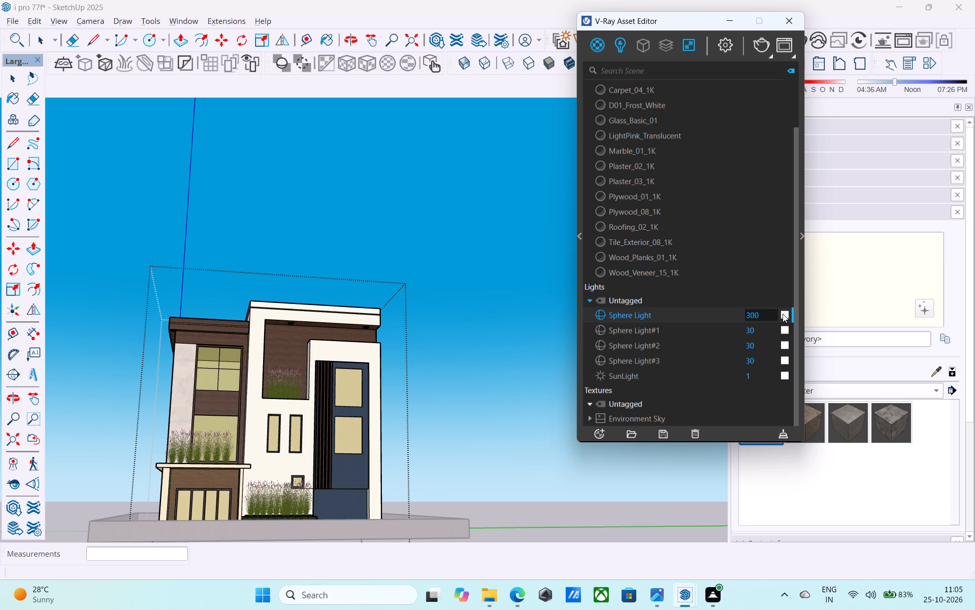
Change the colour of all four sphere lights to yellow (R 0.972, G 0.862, B 0.113).
click(785, 316)
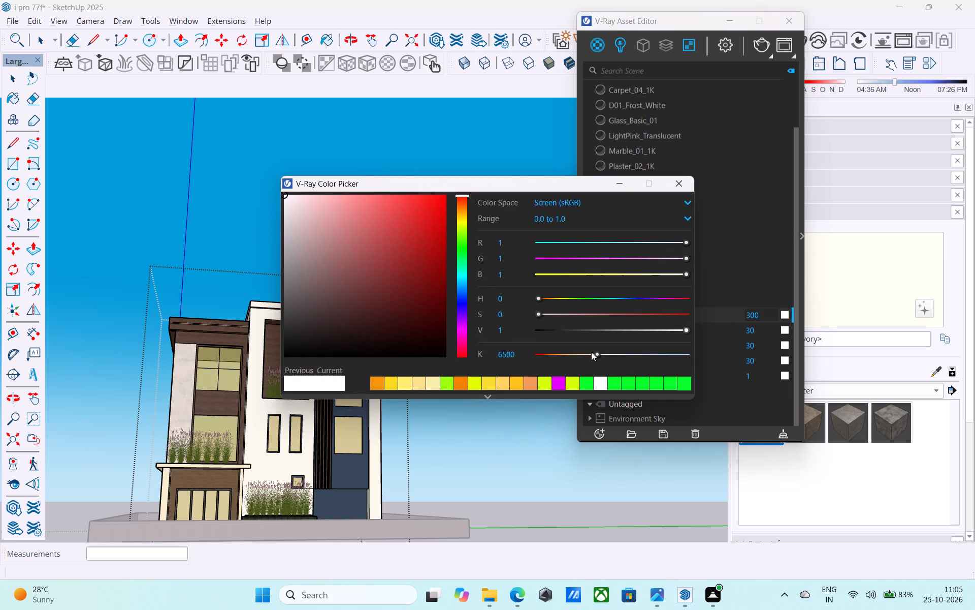
click(386, 383)
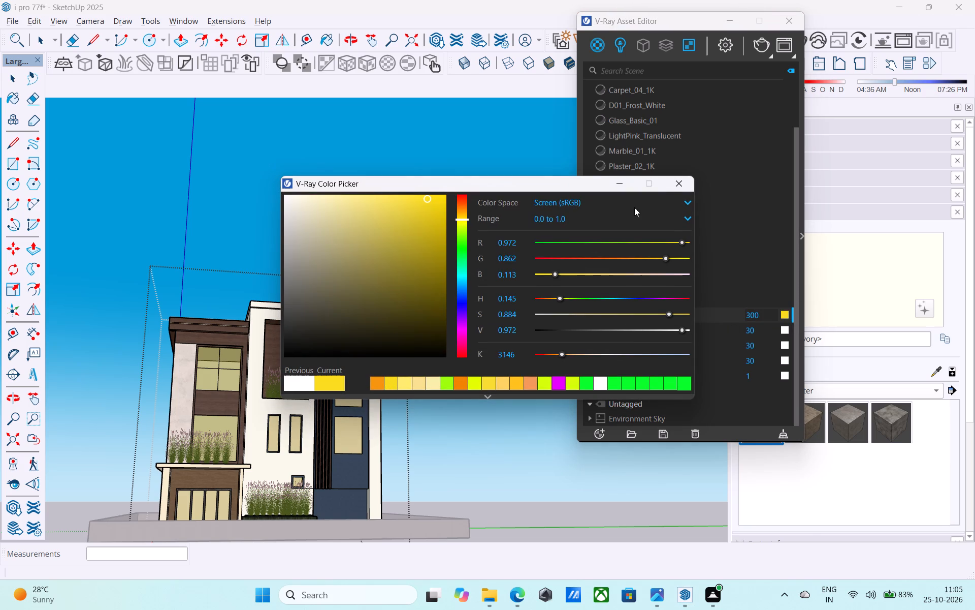
click(669, 186)
click(786, 329)
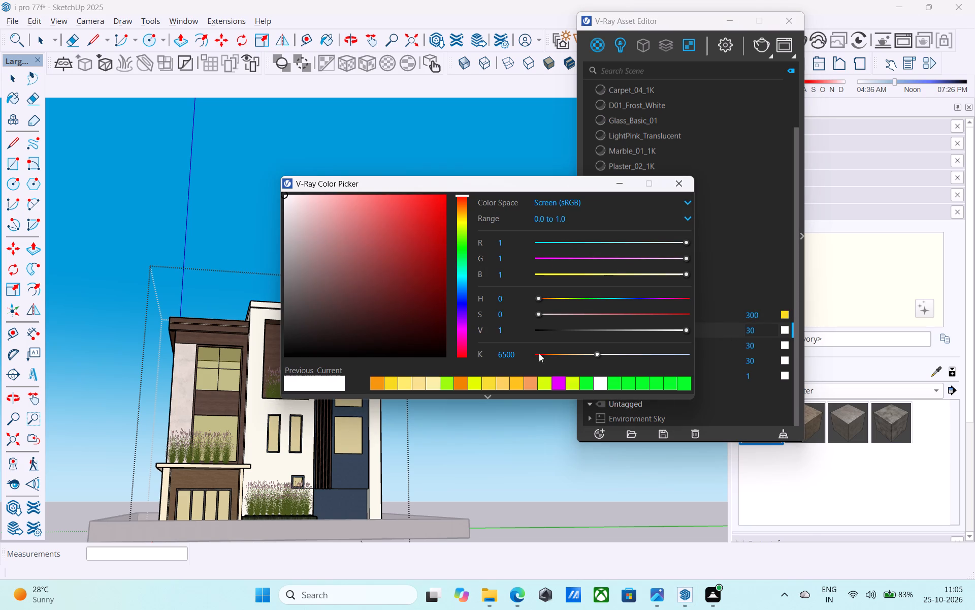
click(396, 384)
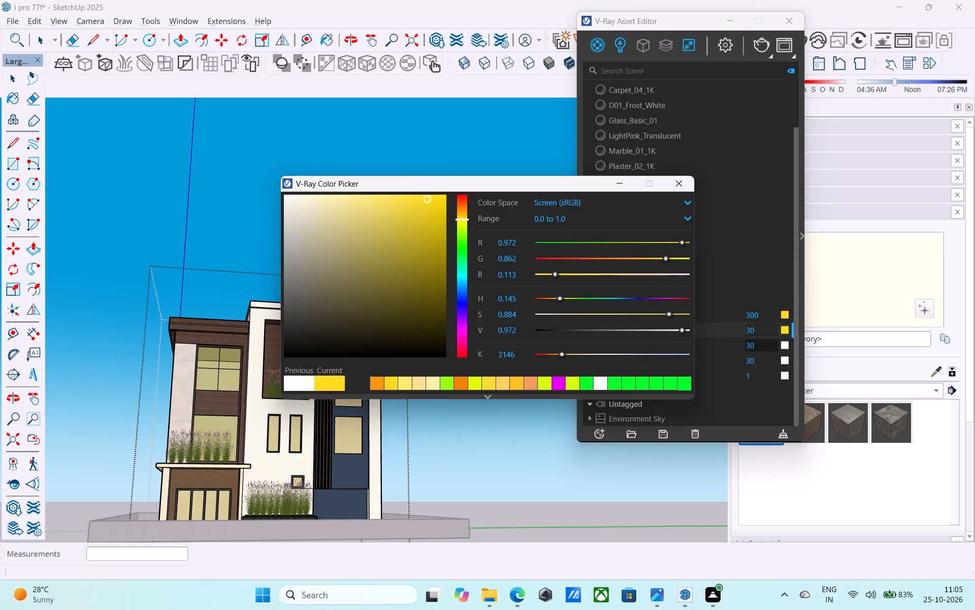
click(786, 347)
click(397, 382)
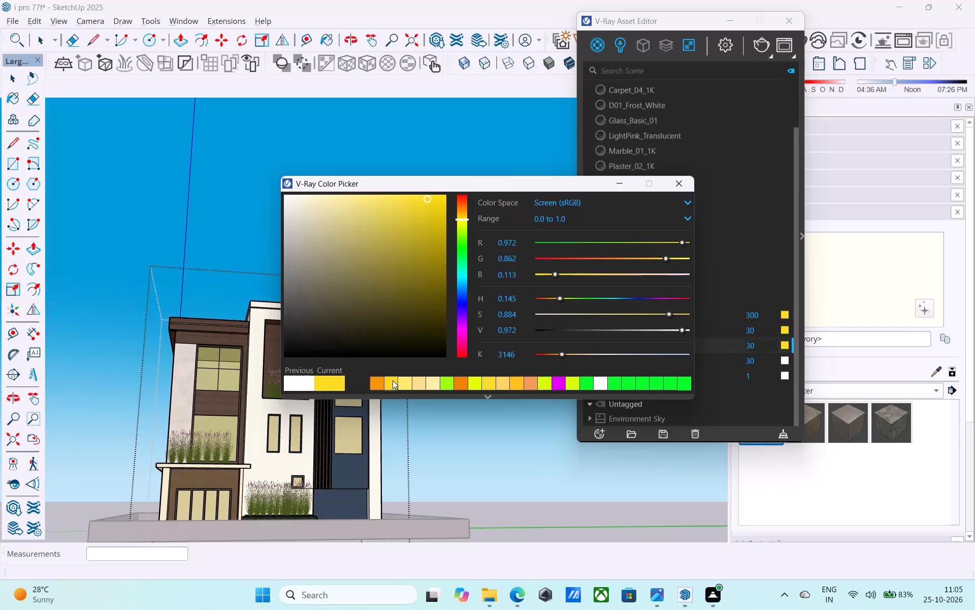
click(783, 362)
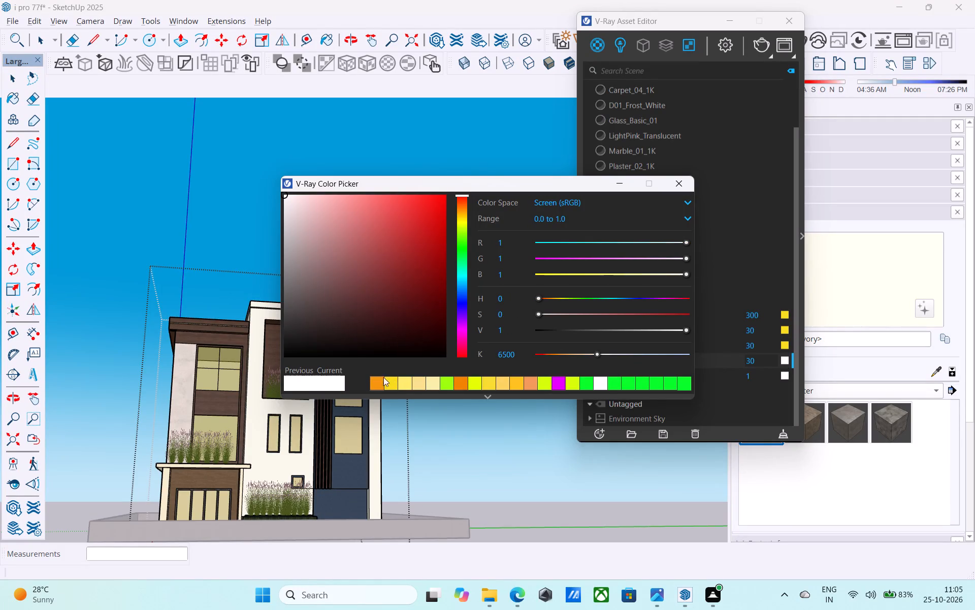
click(397, 382)
click(674, 185)
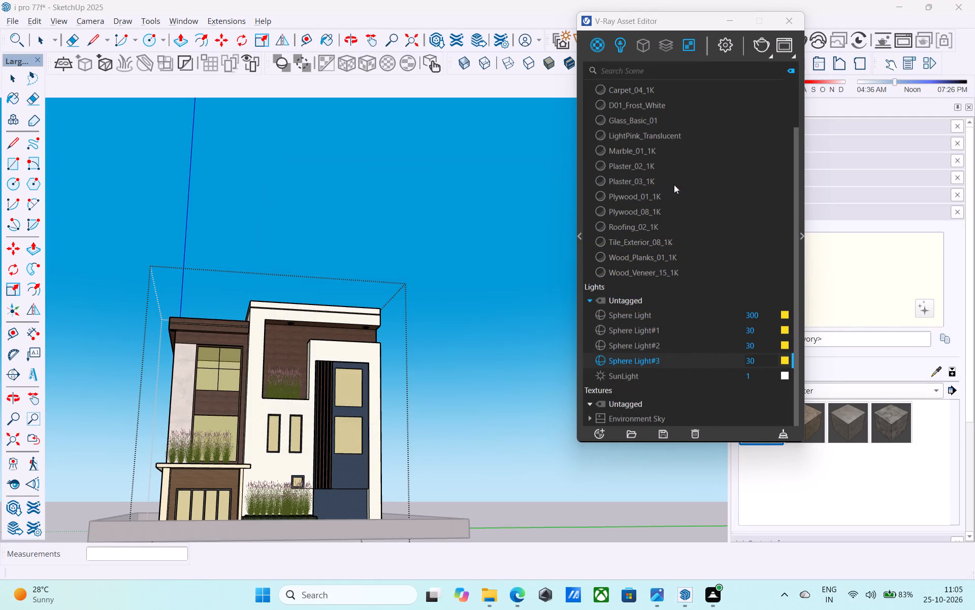
Set the intensity of Sphere Light#1, Sphere Light#2 and Sphere Light#3 to 300.
click(753, 332)
key(0)
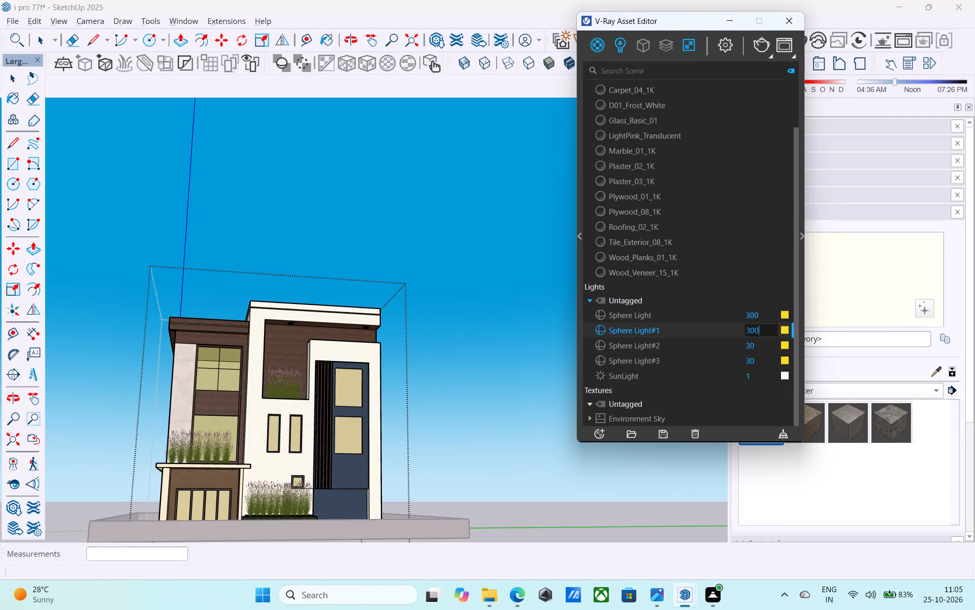
click(758, 344)
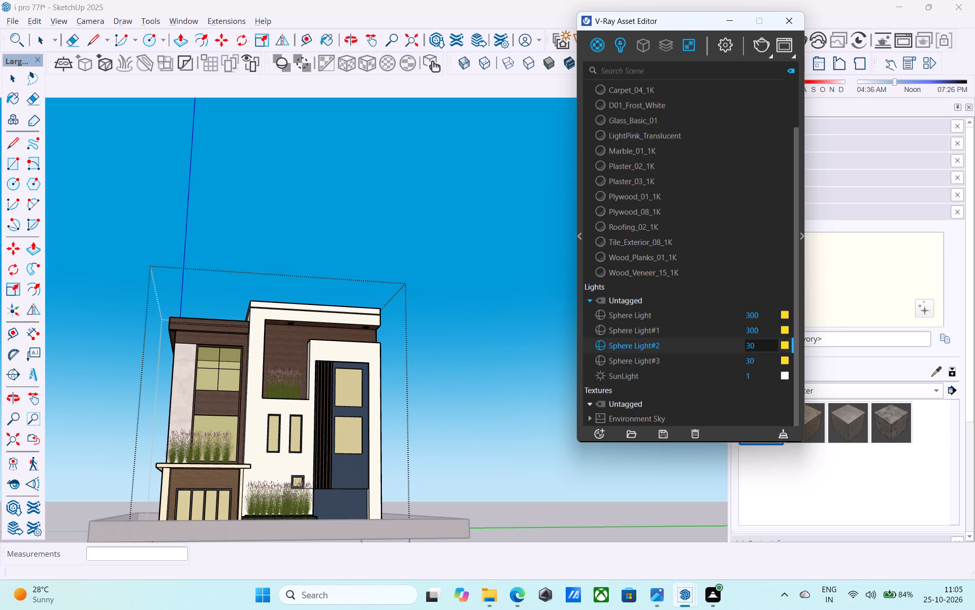
key(0)
click(757, 362)
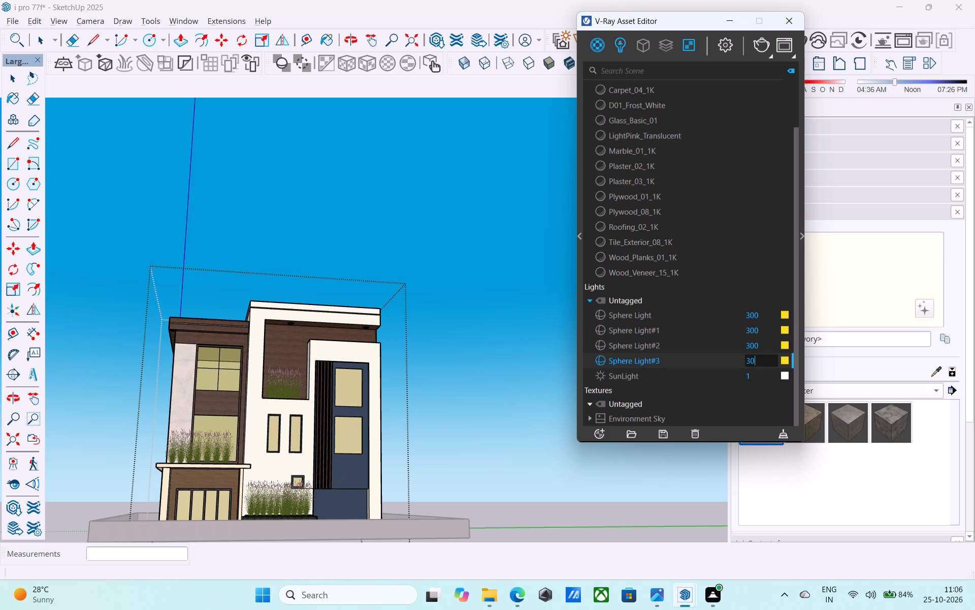
key(0)
Render the whole house and plot with V-Ray from a slightly raised front corner view and examine the soffit lights up close.
scroll(470, 241, down, 5)
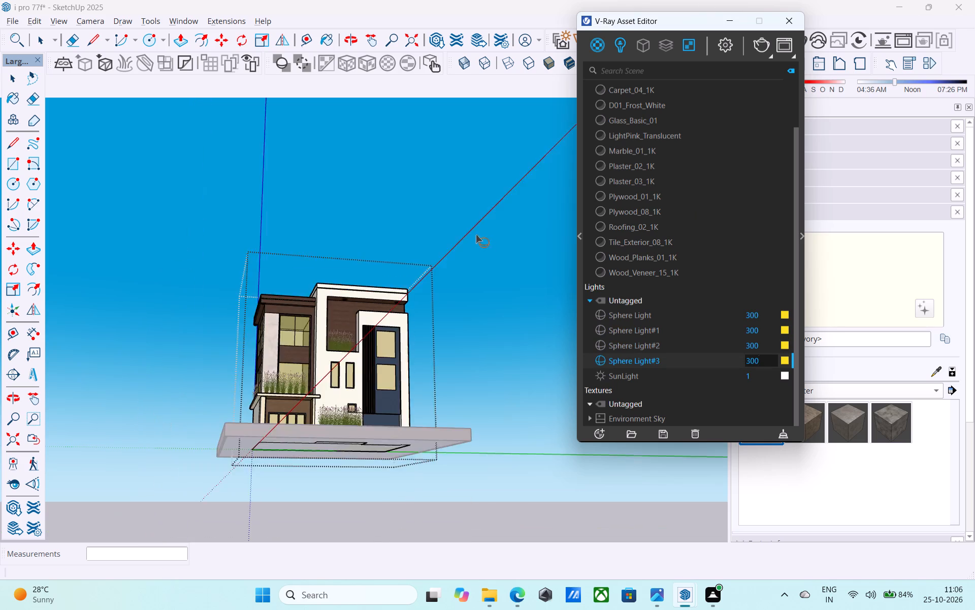
middle_drag(475, 234, 509, 305)
scroll(509, 305, up, 1)
key(space)
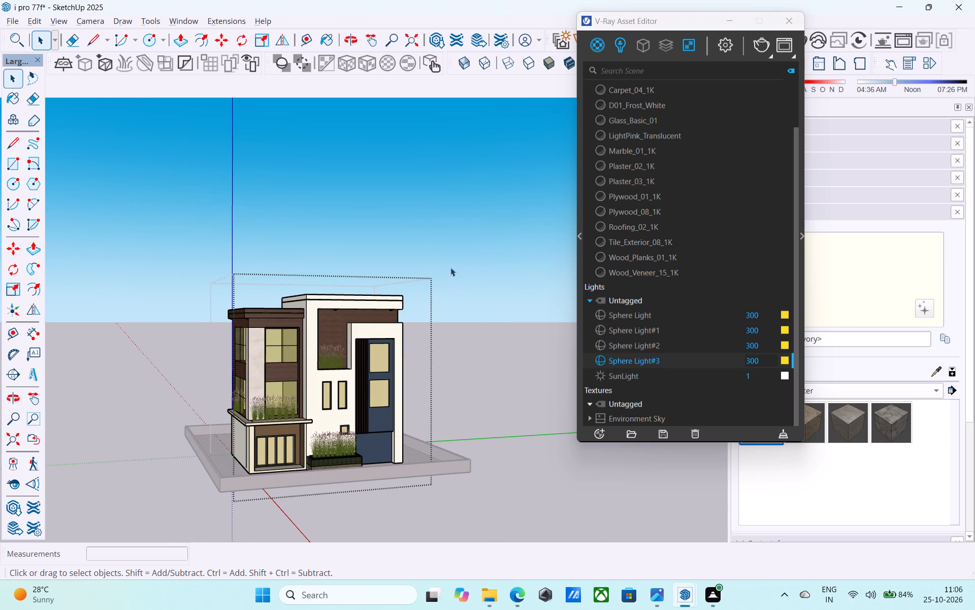
click(450, 267)
scroll(424, 204, down, 5)
middle_drag(430, 230, 525, 252)
scroll(379, 336, up, 3)
scroll(374, 332, down, 1)
middle_drag(361, 324, 336, 306)
scroll(485, 298, down, 4)
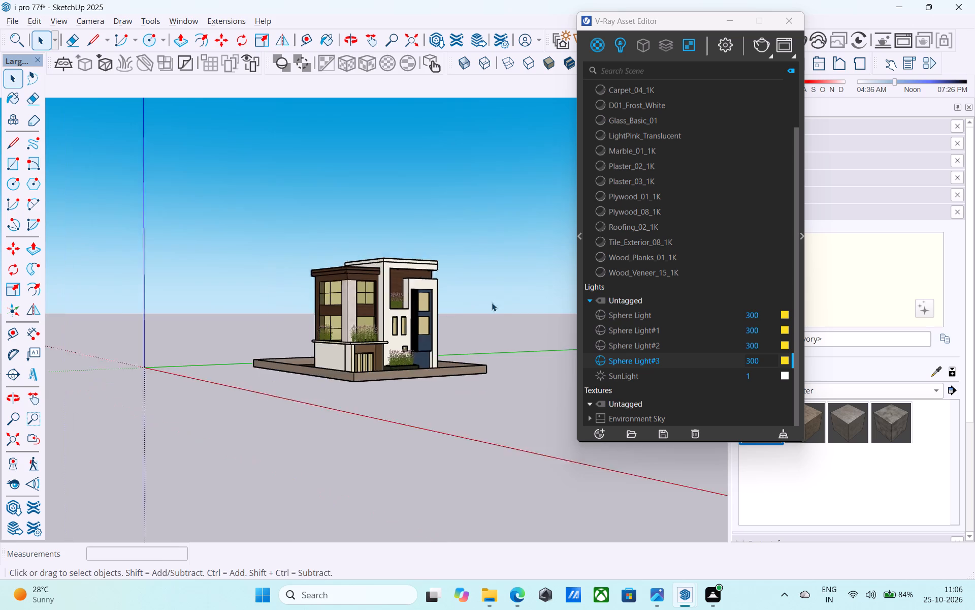
middle_drag(482, 307, 484, 345)
scroll(324, 302, up, 5)
middle_drag(399, 307, 373, 288)
scroll(282, 267, down, 4)
middle_drag(428, 297, 444, 282)
scroll(453, 269, up, 4)
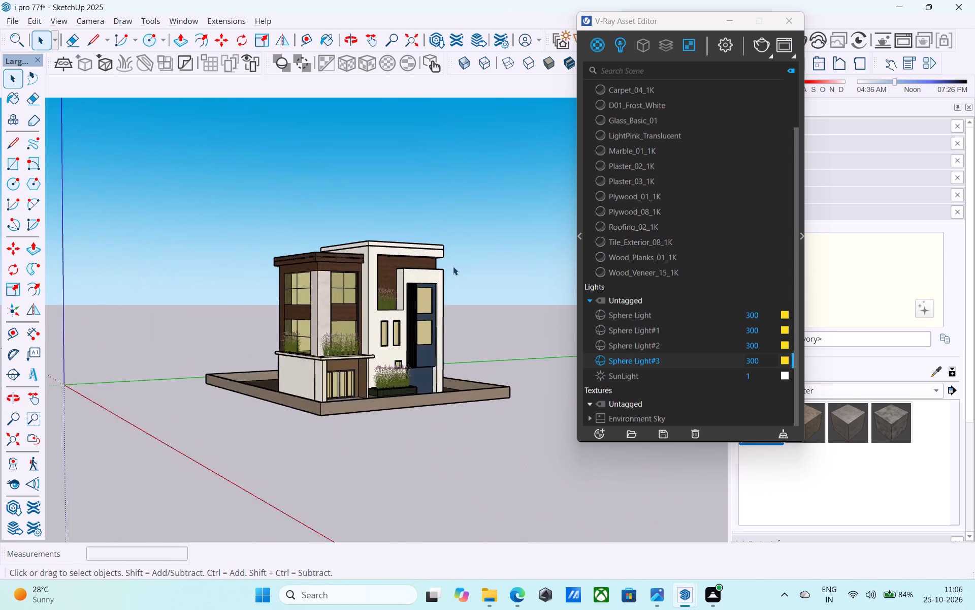
scroll(470, 254, down, 3)
middle_drag(446, 267, 456, 339)
scroll(371, 260, up, 3)
middle_drag(344, 227, 338, 189)
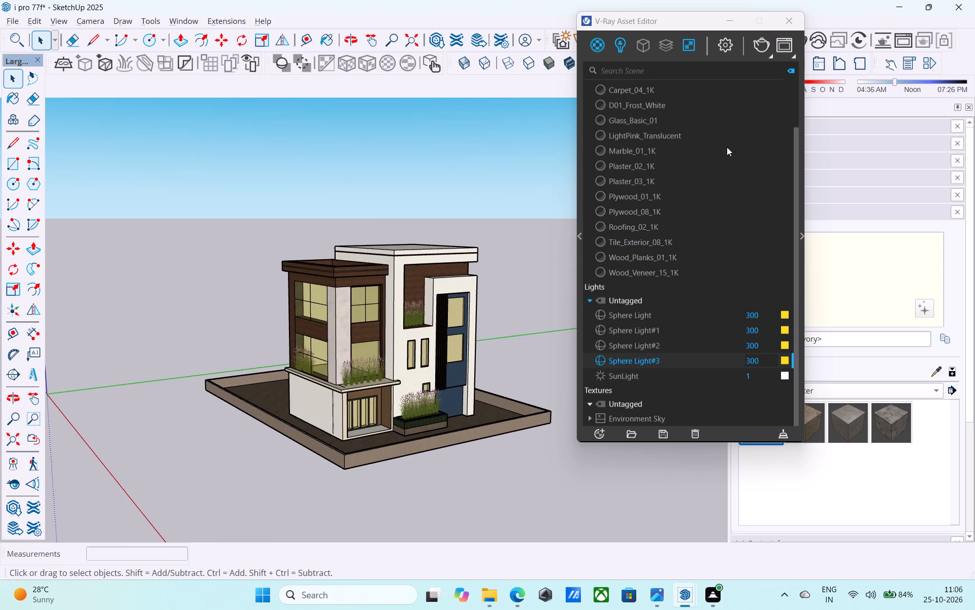
scroll(726, 144, up, 1)
click(762, 39)
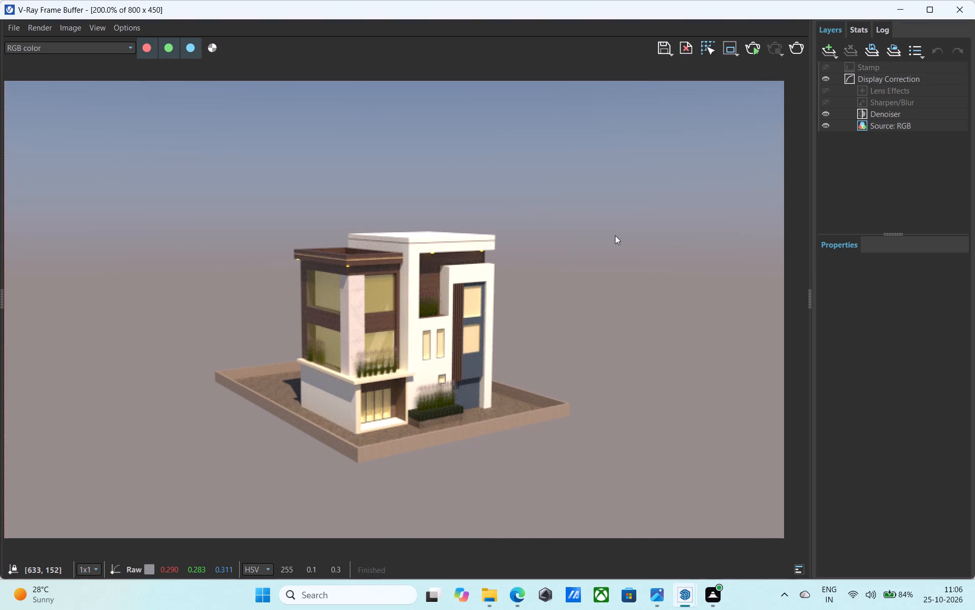
scroll(370, 281, up, 3)
scroll(349, 257, down, 1)
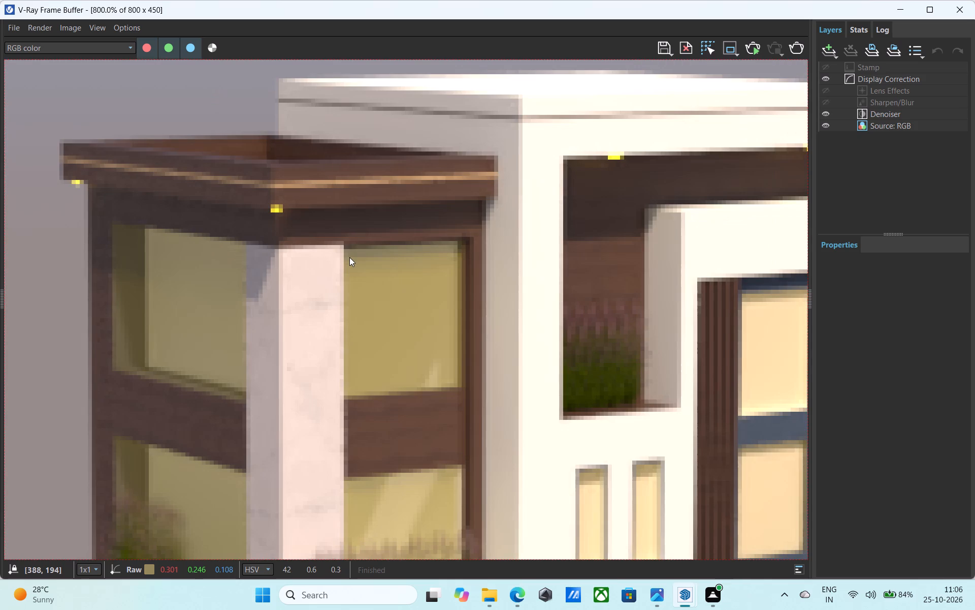
scroll(353, 262, down, 2)
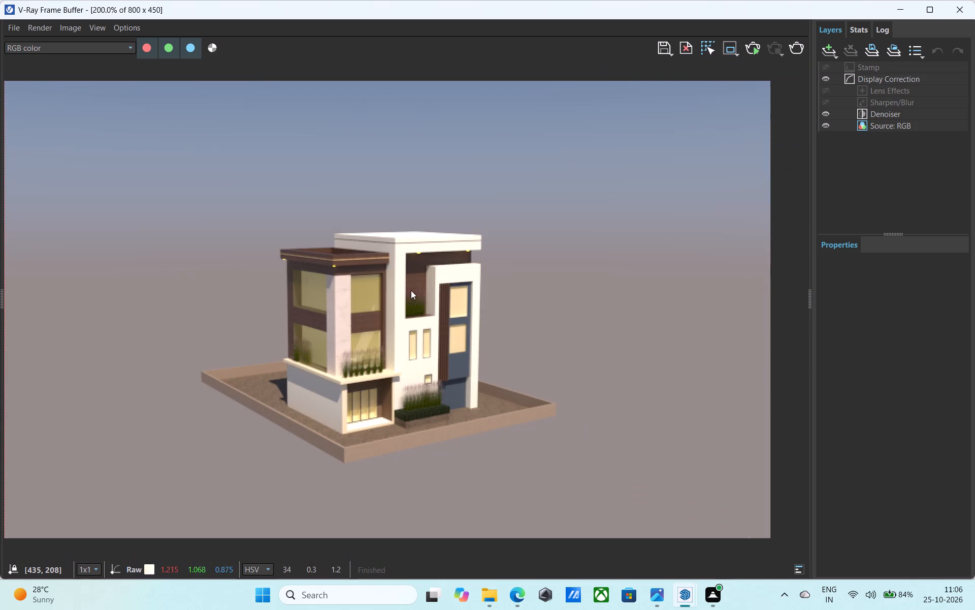
click(955, 13)
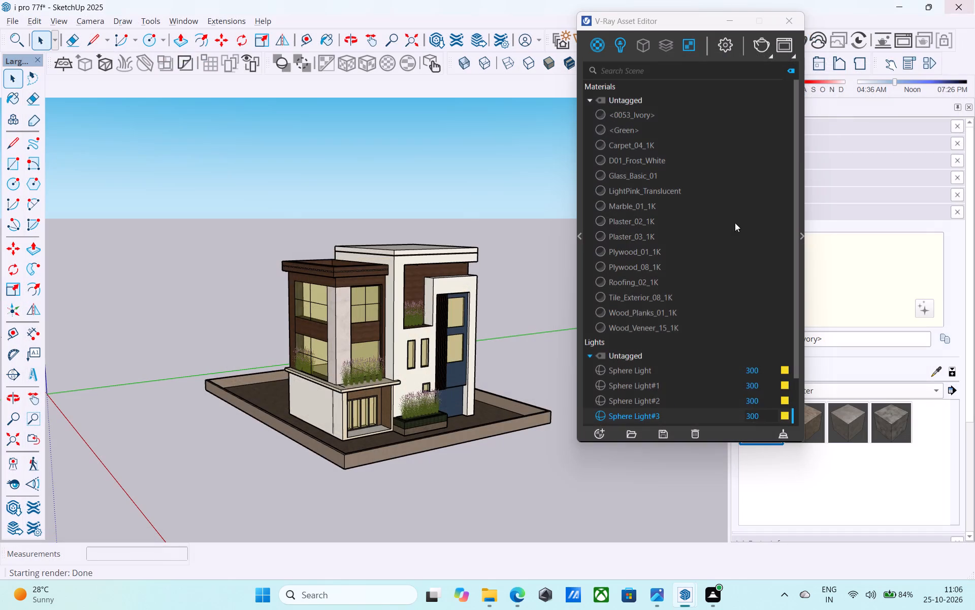
click(795, 22)
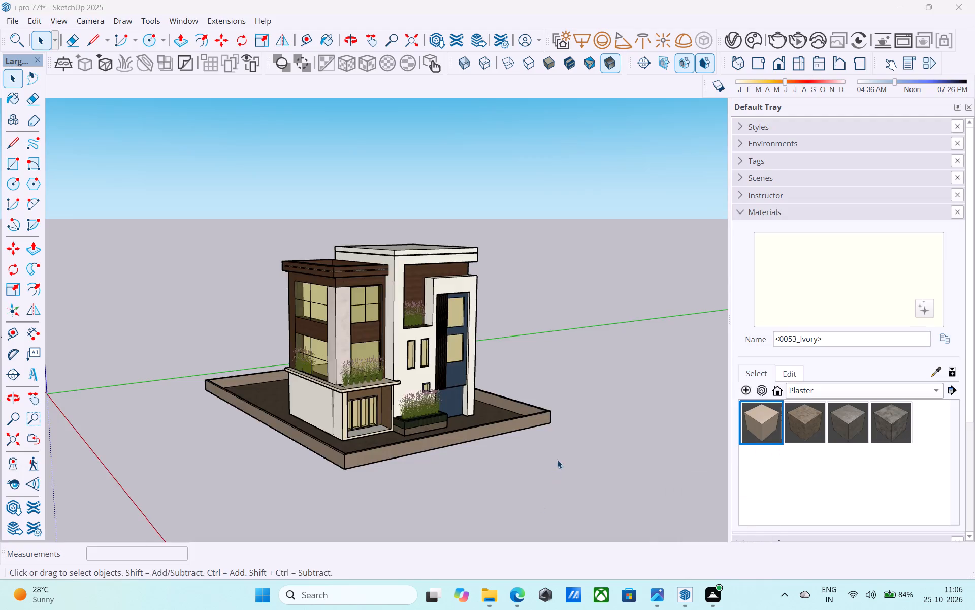
Examine the house's front facade at close range and its roofs from above.
scroll(558, 459, down, 3)
middle_drag(555, 455, 379, 433)
scroll(357, 358, up, 8)
middle_drag(342, 325, 505, 270)
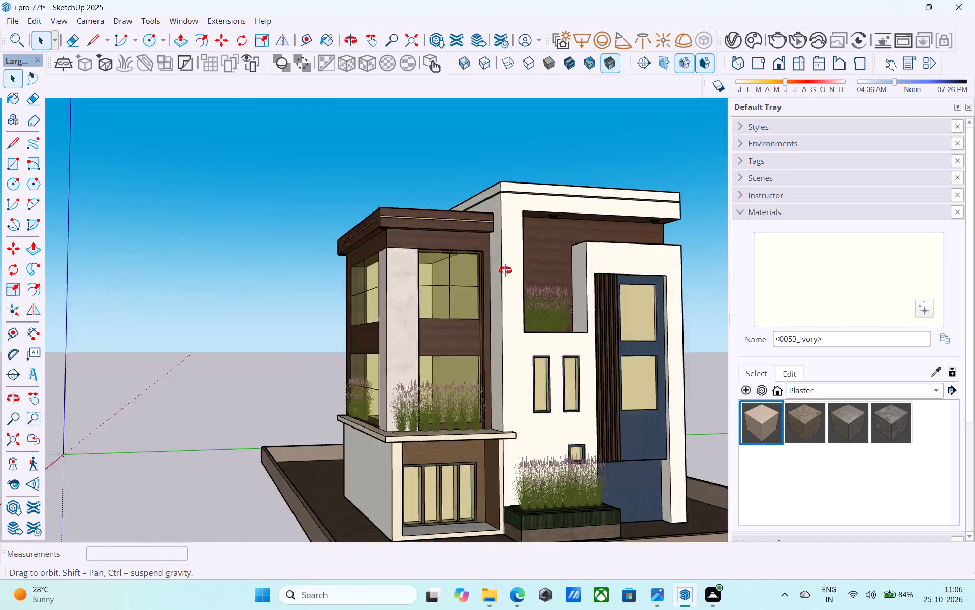
middle_drag(505, 270, 505, 269)
scroll(299, 279, down, 5)
scroll(555, 311, up, 9)
scroll(527, 299, down, 4)
middle_drag(525, 311, 552, 449)
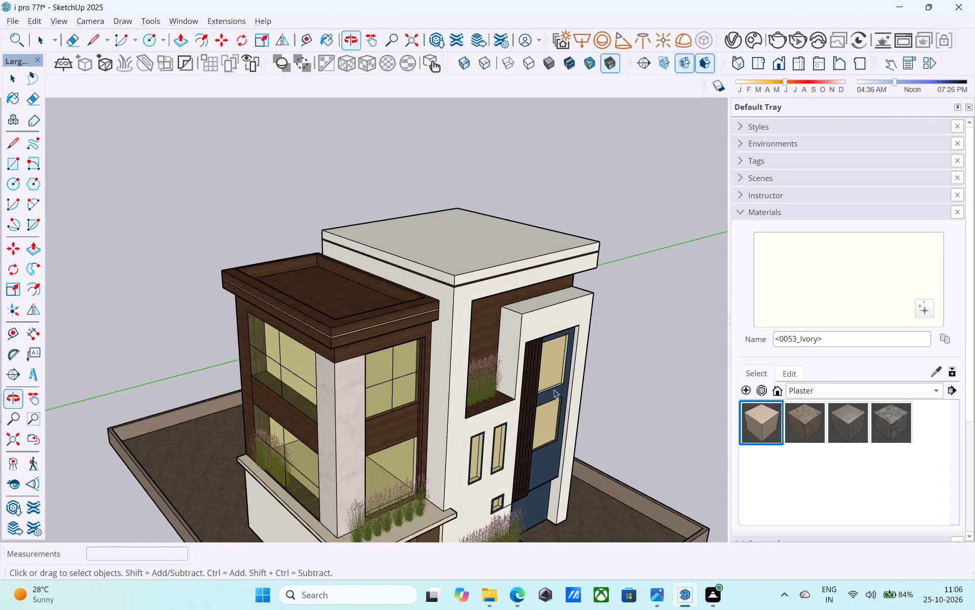
Examine the house's front facade and its wide-windowed side from raised and ground-level viewpoints.
scroll(554, 388, down, 5)
middle_drag(578, 413, 634, 326)
scroll(590, 329, up, 7)
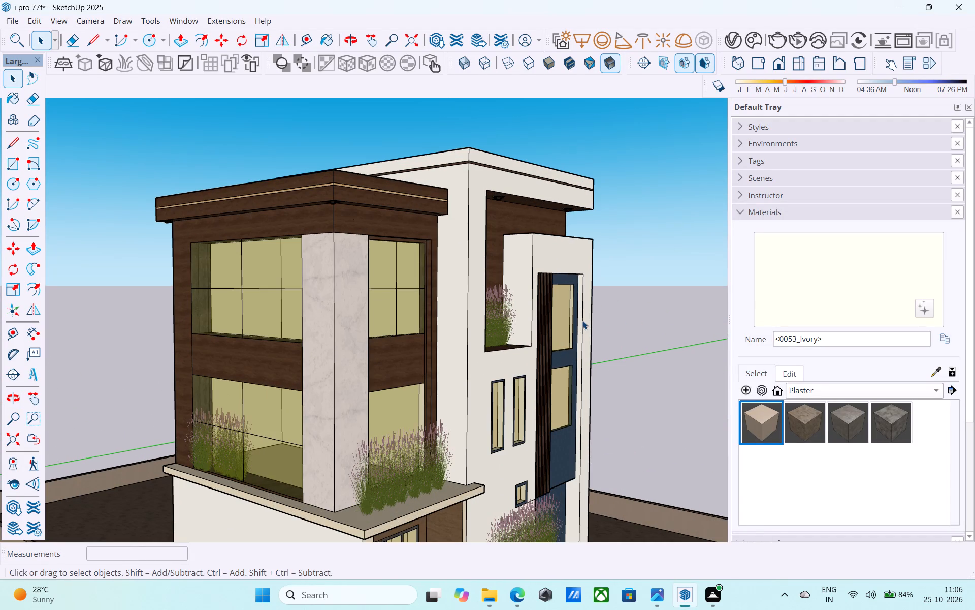
scroll(582, 321, down, 2)
middle_drag(582, 321, 331, 292)
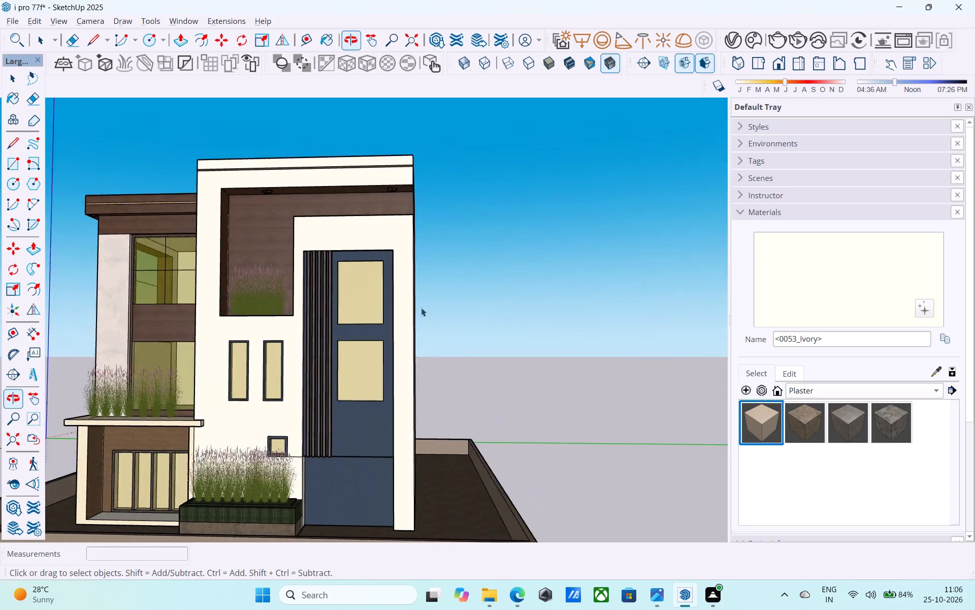
scroll(655, 265, down, 5)
middle_drag(684, 282, 783, 268)
middle_drag(360, 284, 602, 342)
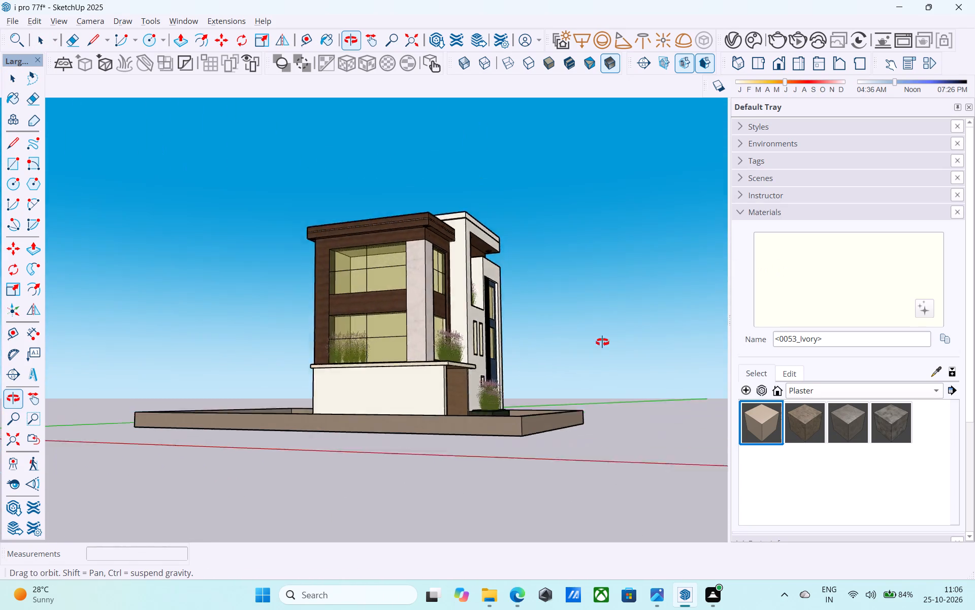
middle_drag(602, 342, 616, 352)
scroll(498, 345, up, 6)
scroll(446, 309, down, 4)
middle_drag(443, 309, 433, 304)
scroll(431, 296, up, 1)
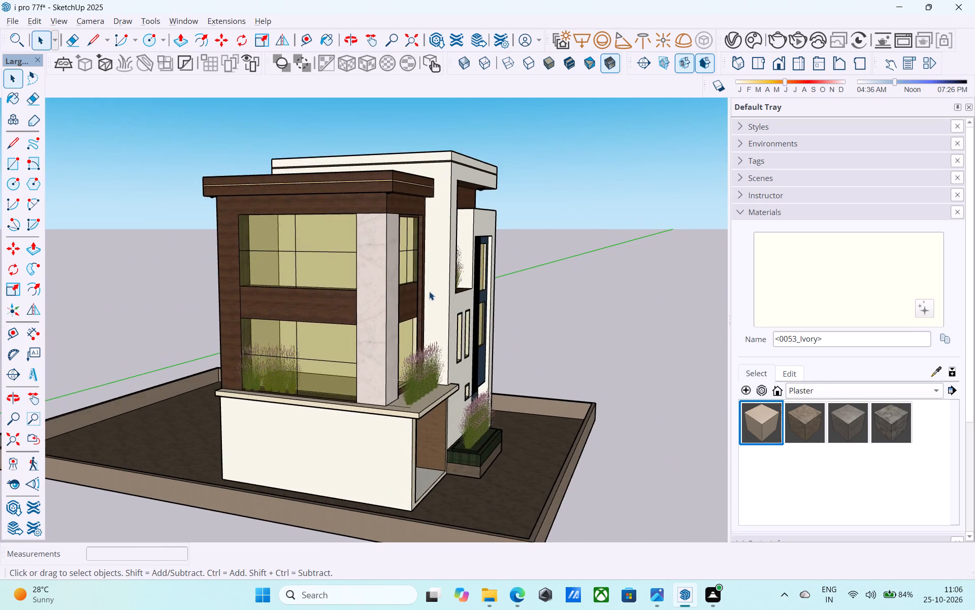
Place a V-Ray rectangle light along the brown roof overhang's front soffit, from the corner sphere-light recess to the white wall.
scroll(429, 291, down, 3)
middle_drag(429, 291, 472, 261)
scroll(438, 286, up, 8)
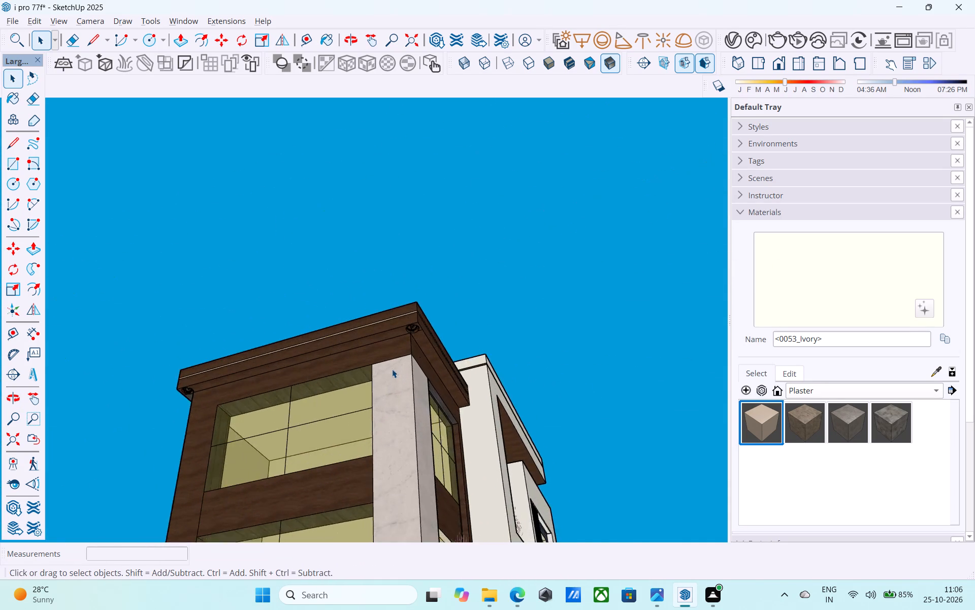
scroll(392, 369, up, 16)
middle_drag(451, 309, 444, 295)
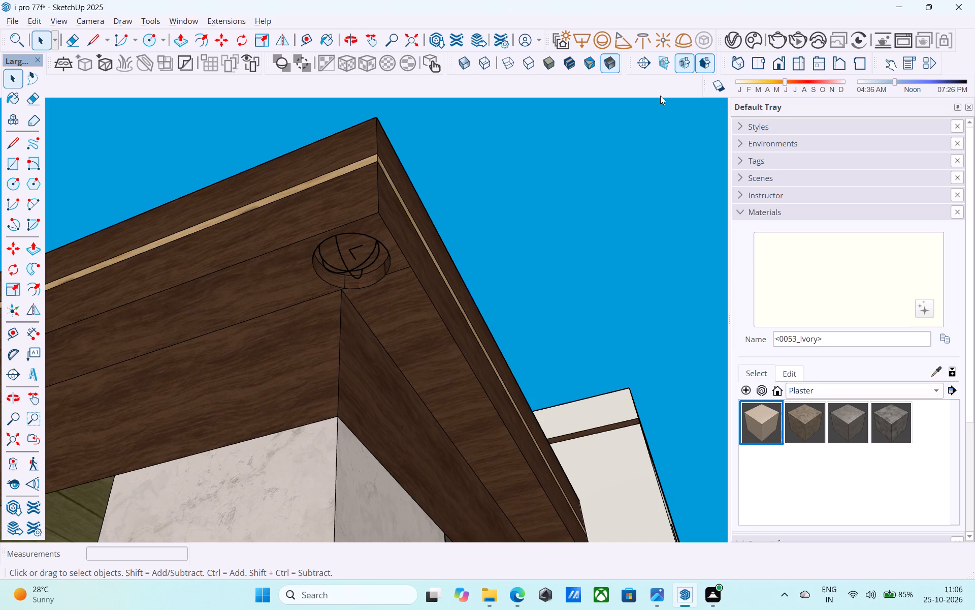
click(585, 47)
middle_drag(458, 301, 429, 240)
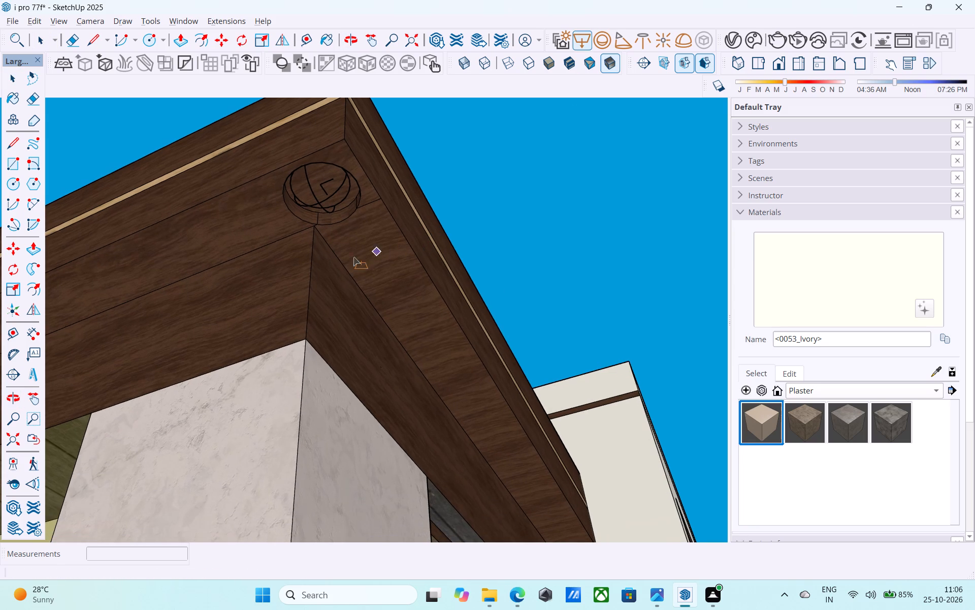
click(316, 228)
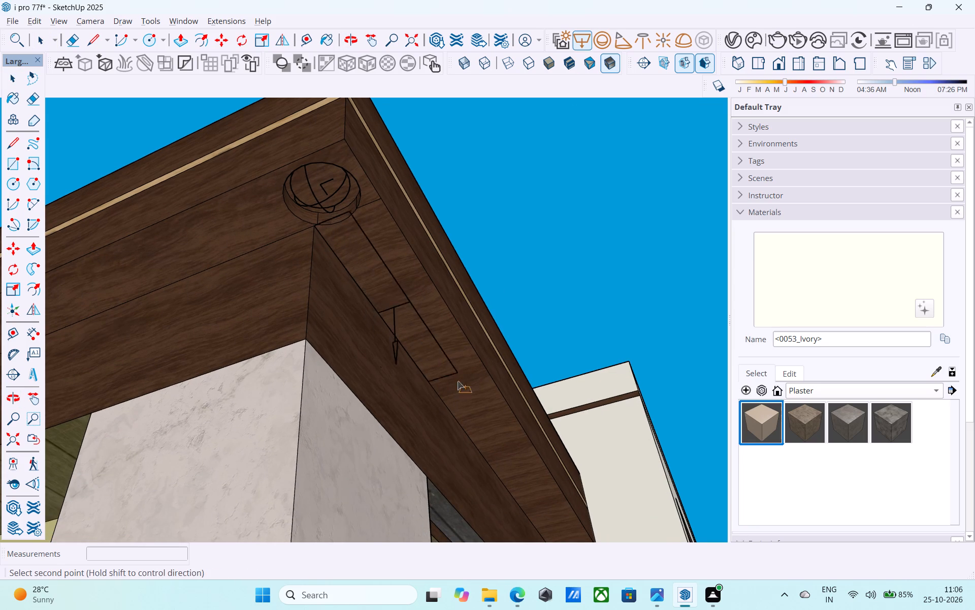
middle_drag(458, 389, 397, 307)
shift+middle_drag(516, 475, 492, 430)
scroll(511, 471, up, 2)
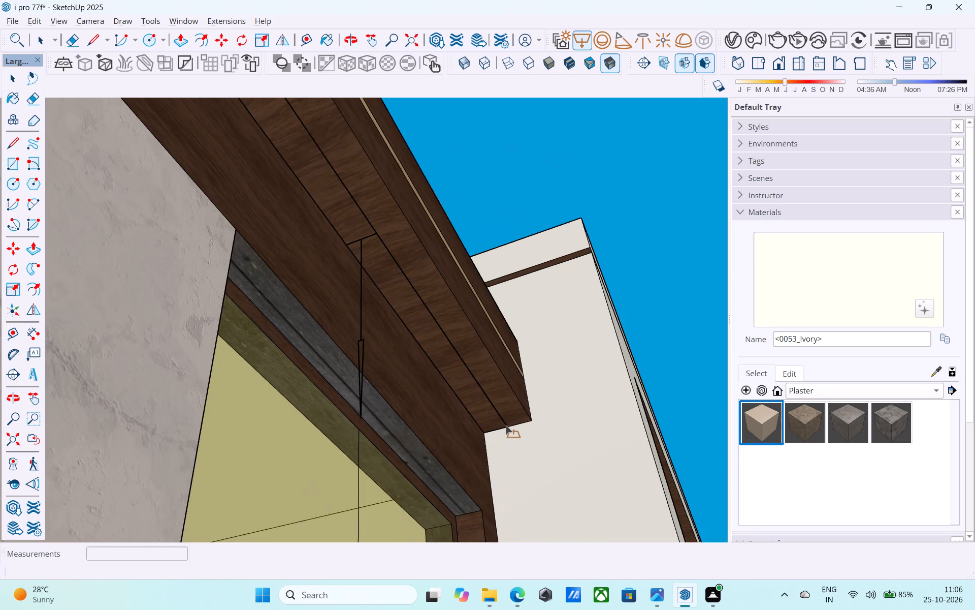
click(504, 423)
scroll(505, 392, down, 11)
shift+middle_drag(460, 358, 512, 414)
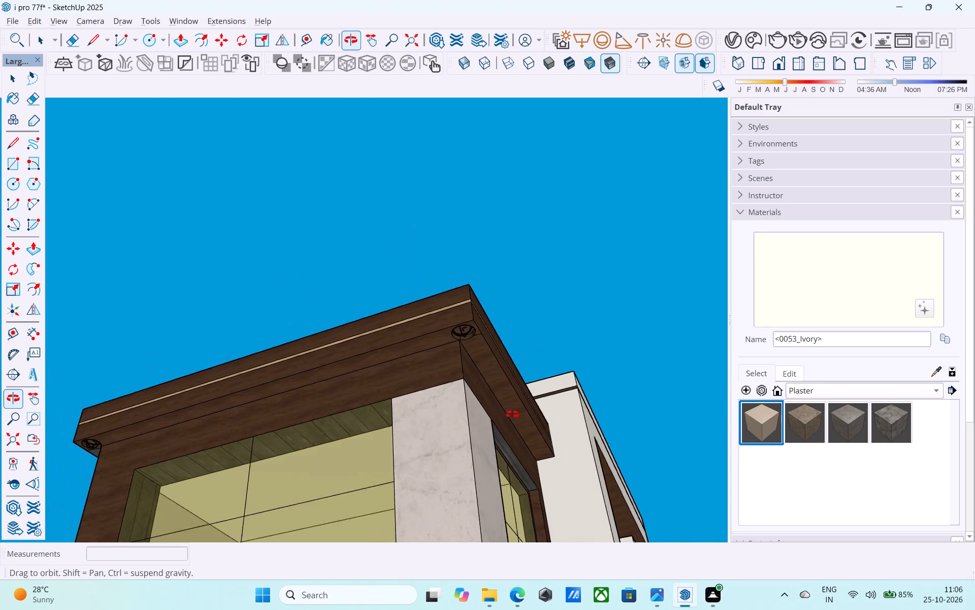
shift+middle_drag(512, 414, 529, 408)
scroll(471, 335, up, 17)
click(468, 349)
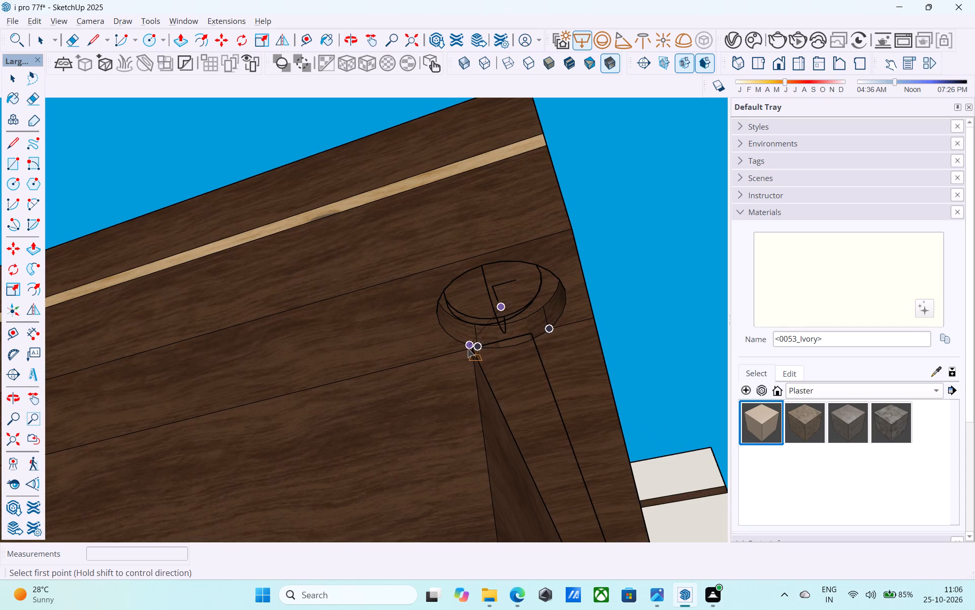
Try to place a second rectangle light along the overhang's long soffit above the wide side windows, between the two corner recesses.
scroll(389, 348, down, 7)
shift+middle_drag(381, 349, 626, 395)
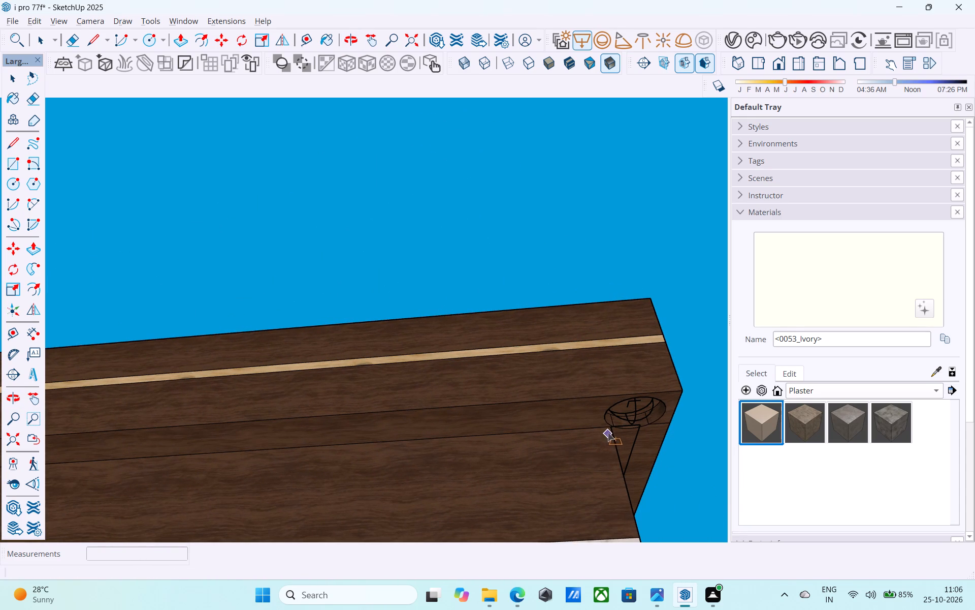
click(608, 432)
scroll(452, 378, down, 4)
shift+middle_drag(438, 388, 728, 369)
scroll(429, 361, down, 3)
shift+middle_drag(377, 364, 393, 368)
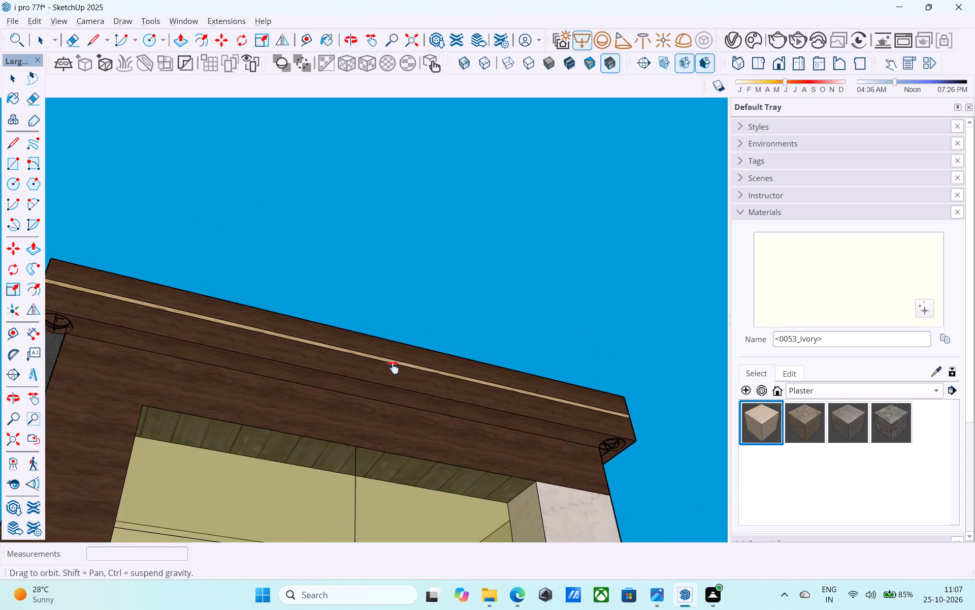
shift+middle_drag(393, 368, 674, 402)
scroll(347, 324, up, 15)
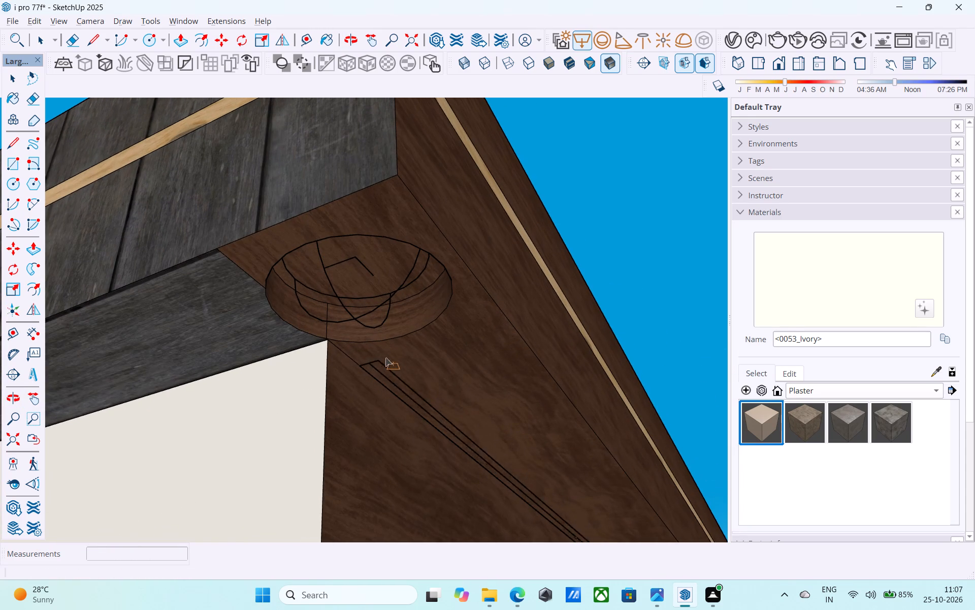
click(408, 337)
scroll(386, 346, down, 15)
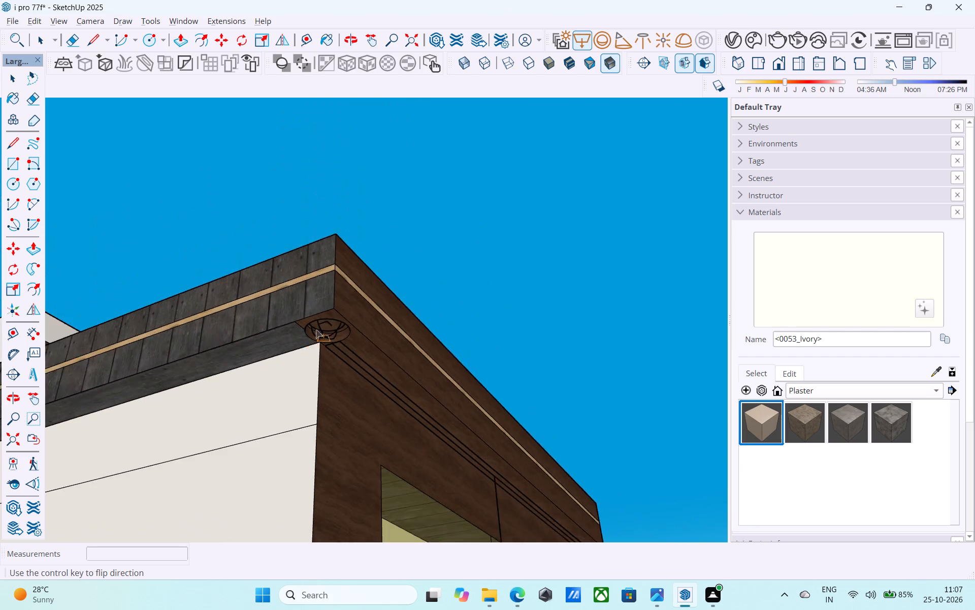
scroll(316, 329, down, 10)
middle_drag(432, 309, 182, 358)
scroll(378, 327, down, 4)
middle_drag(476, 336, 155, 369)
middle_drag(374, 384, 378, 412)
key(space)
Set the rectangle light's intensity to 300 and its colour to yellow (R 0.972, G 0.862, B 0.113).
scroll(450, 300, down, 6)
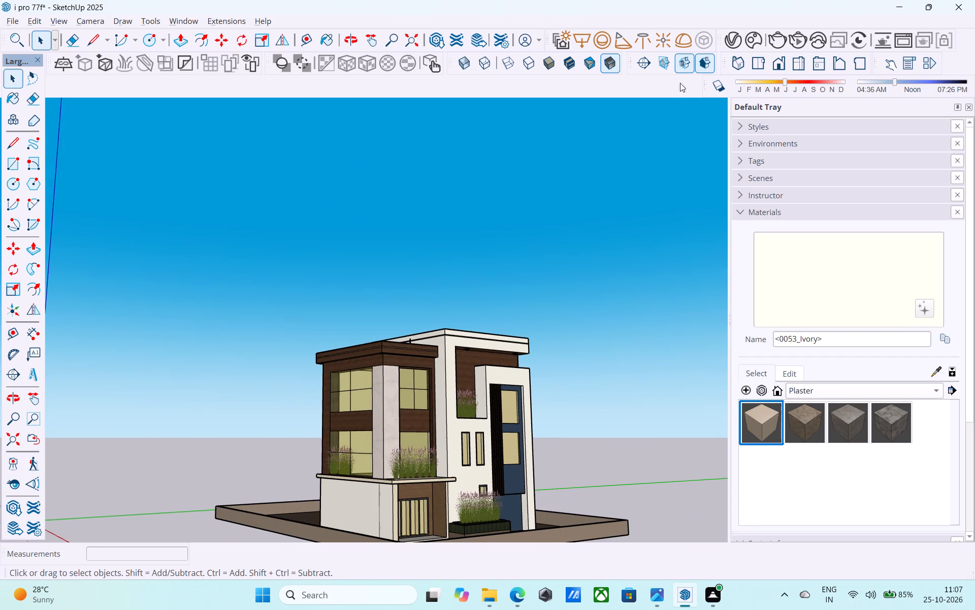
click(740, 40)
scroll(646, 356, down, 4)
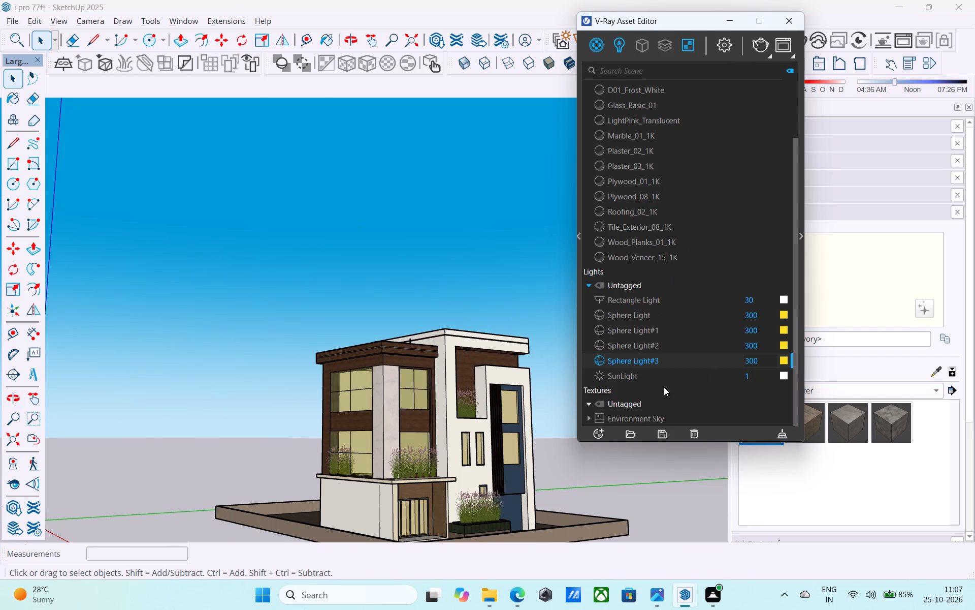
scroll(658, 388, down, 5)
click(758, 303)
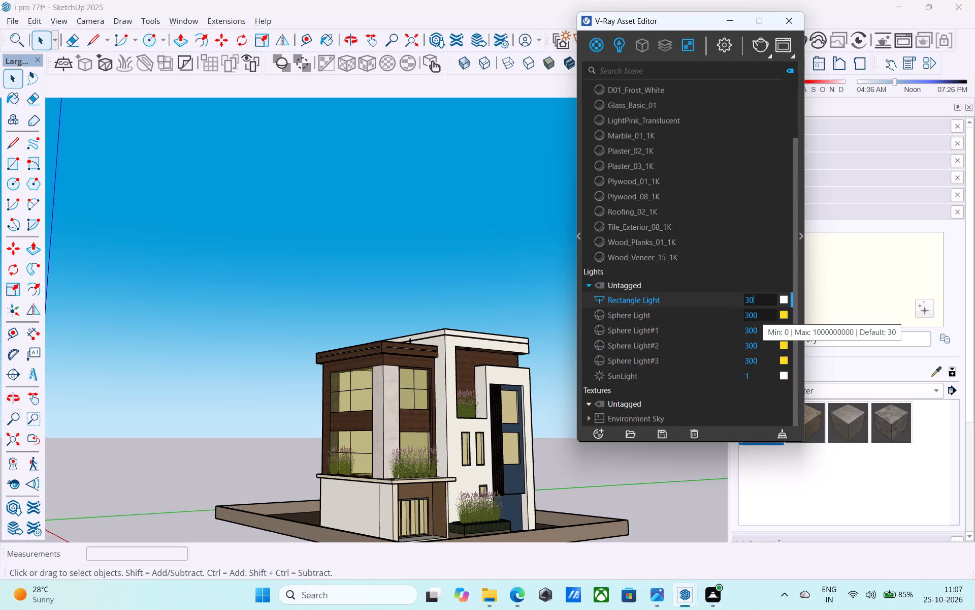
key(0)
click(784, 299)
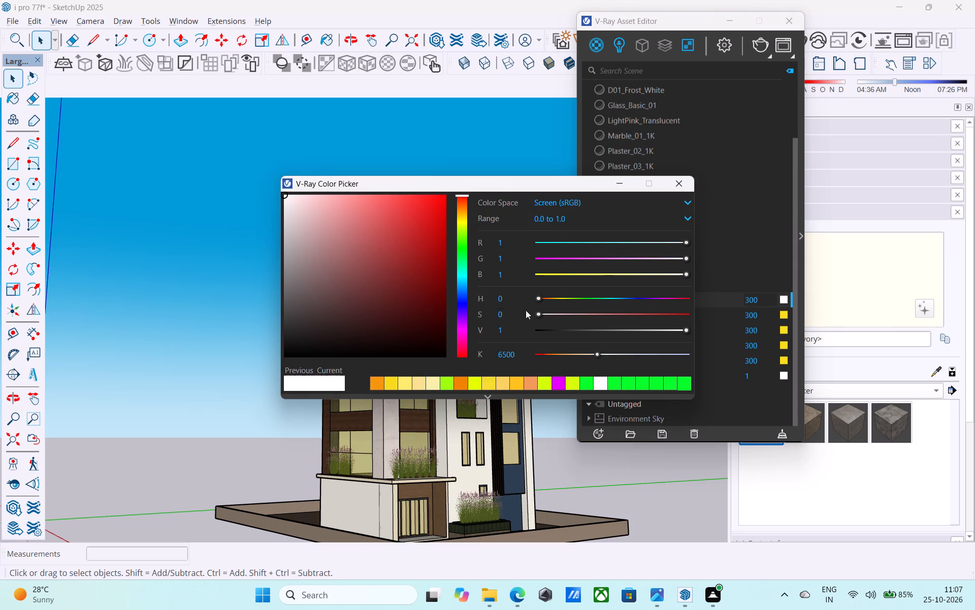
click(392, 382)
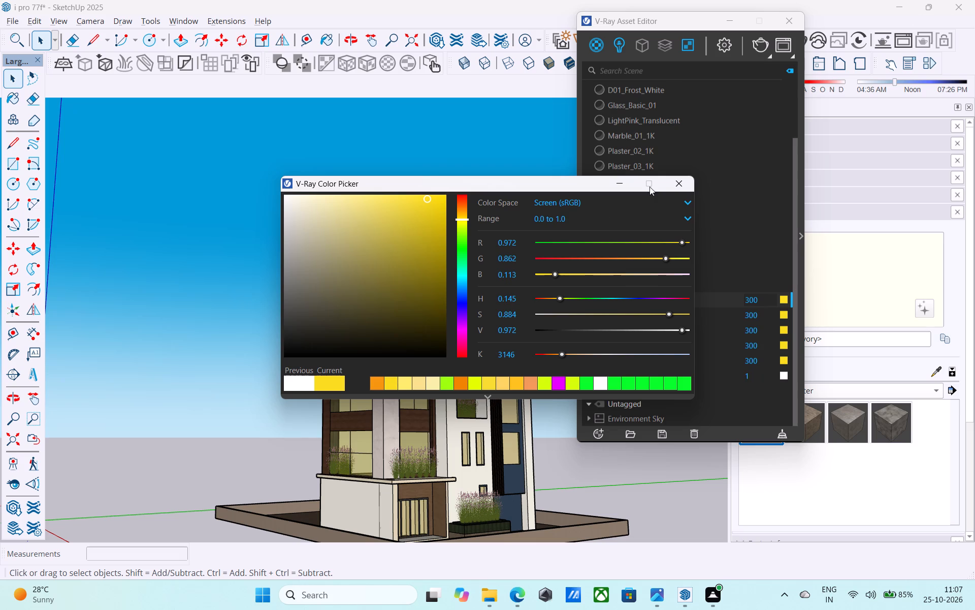
click(683, 176)
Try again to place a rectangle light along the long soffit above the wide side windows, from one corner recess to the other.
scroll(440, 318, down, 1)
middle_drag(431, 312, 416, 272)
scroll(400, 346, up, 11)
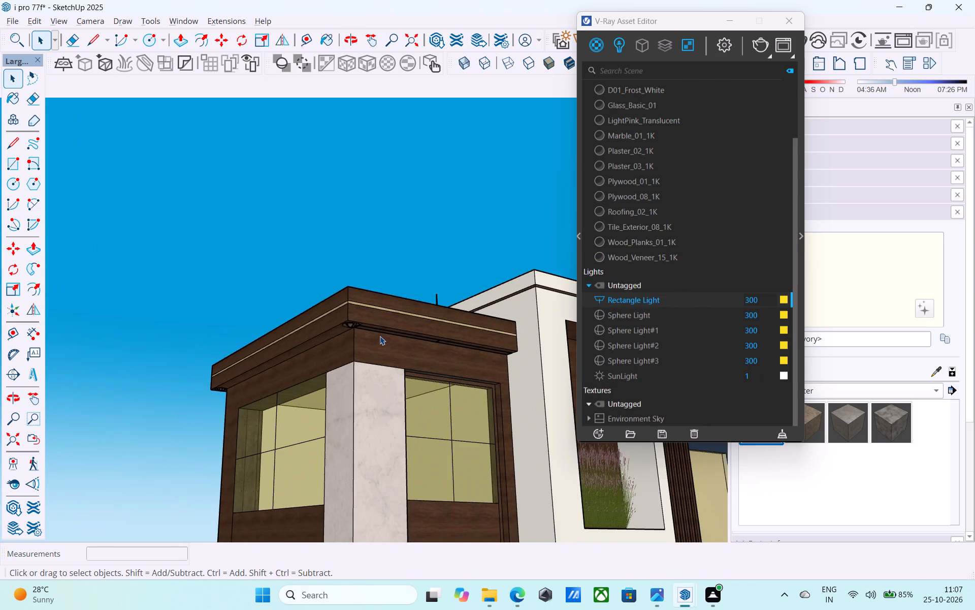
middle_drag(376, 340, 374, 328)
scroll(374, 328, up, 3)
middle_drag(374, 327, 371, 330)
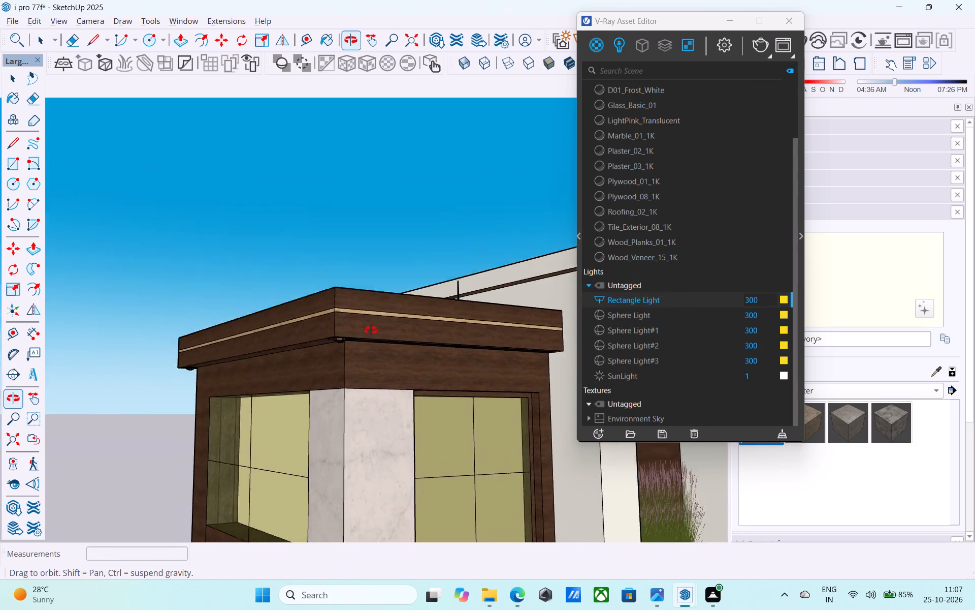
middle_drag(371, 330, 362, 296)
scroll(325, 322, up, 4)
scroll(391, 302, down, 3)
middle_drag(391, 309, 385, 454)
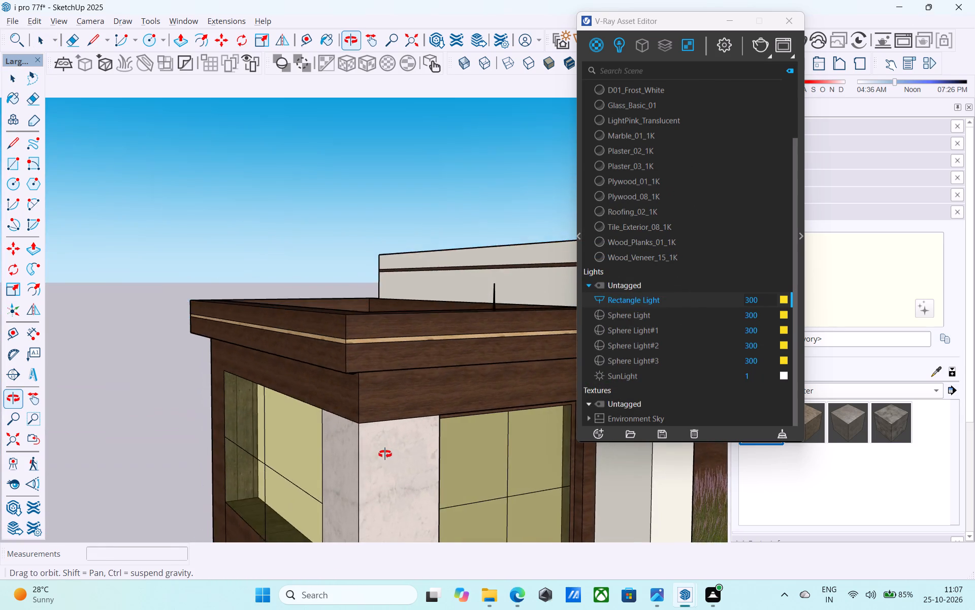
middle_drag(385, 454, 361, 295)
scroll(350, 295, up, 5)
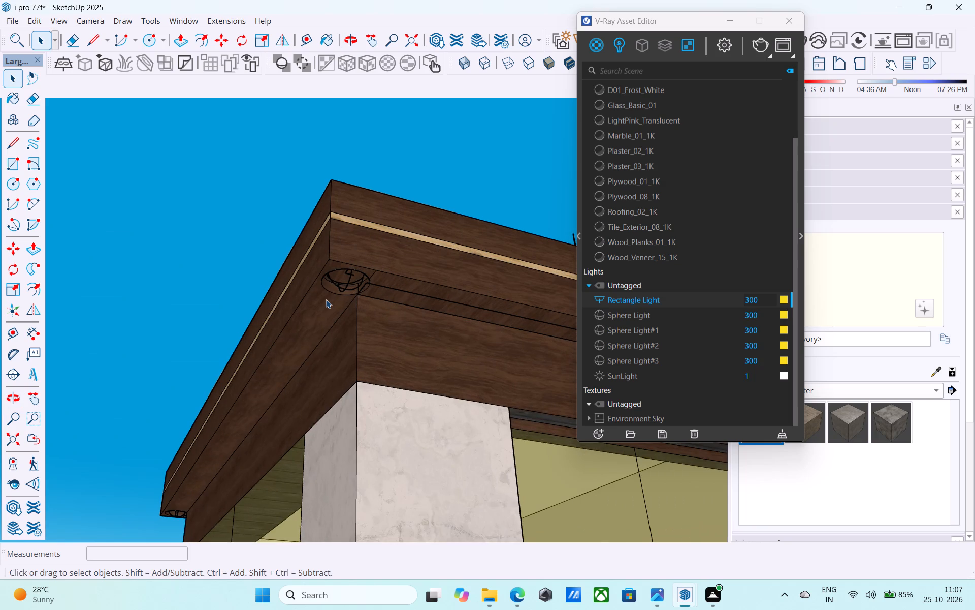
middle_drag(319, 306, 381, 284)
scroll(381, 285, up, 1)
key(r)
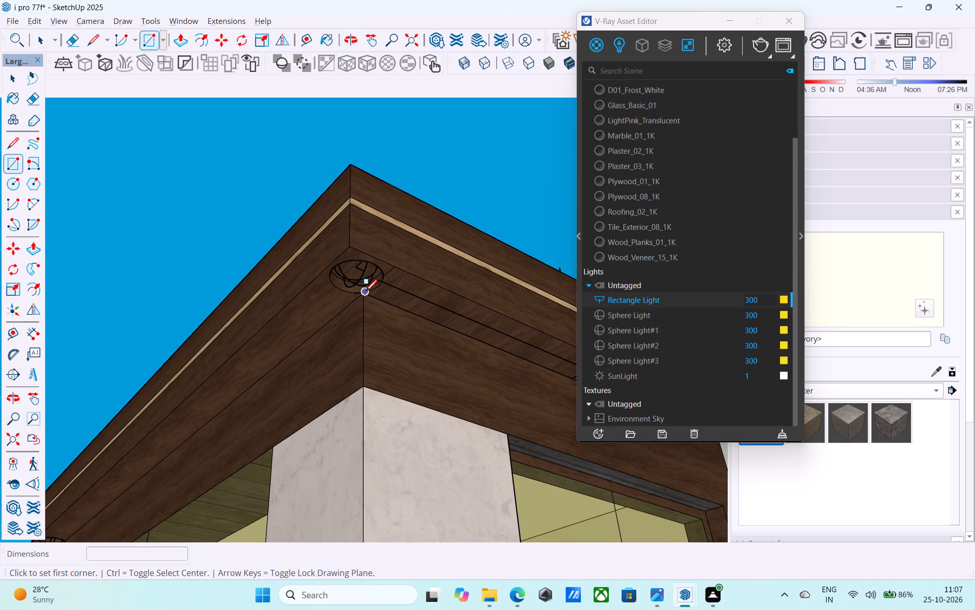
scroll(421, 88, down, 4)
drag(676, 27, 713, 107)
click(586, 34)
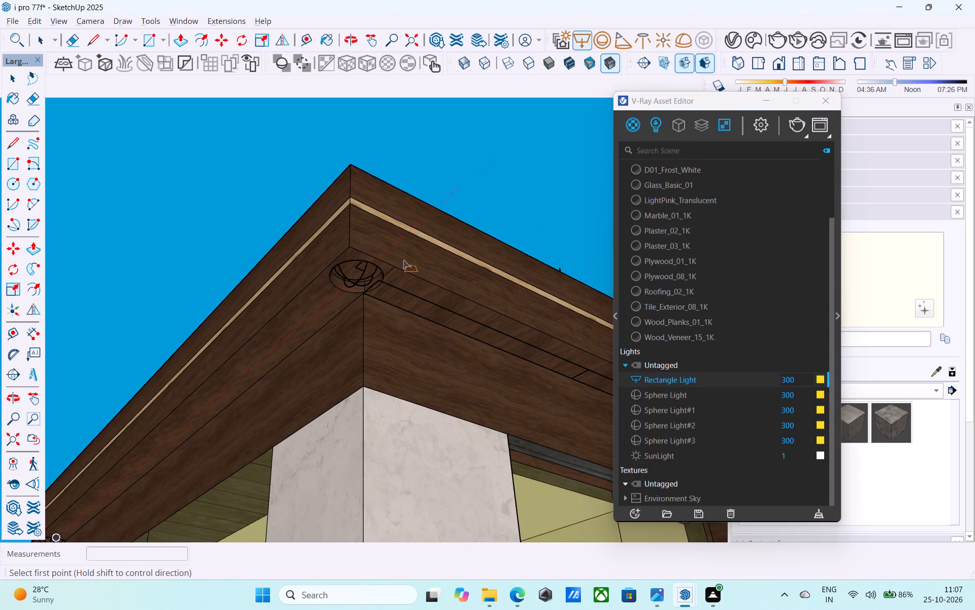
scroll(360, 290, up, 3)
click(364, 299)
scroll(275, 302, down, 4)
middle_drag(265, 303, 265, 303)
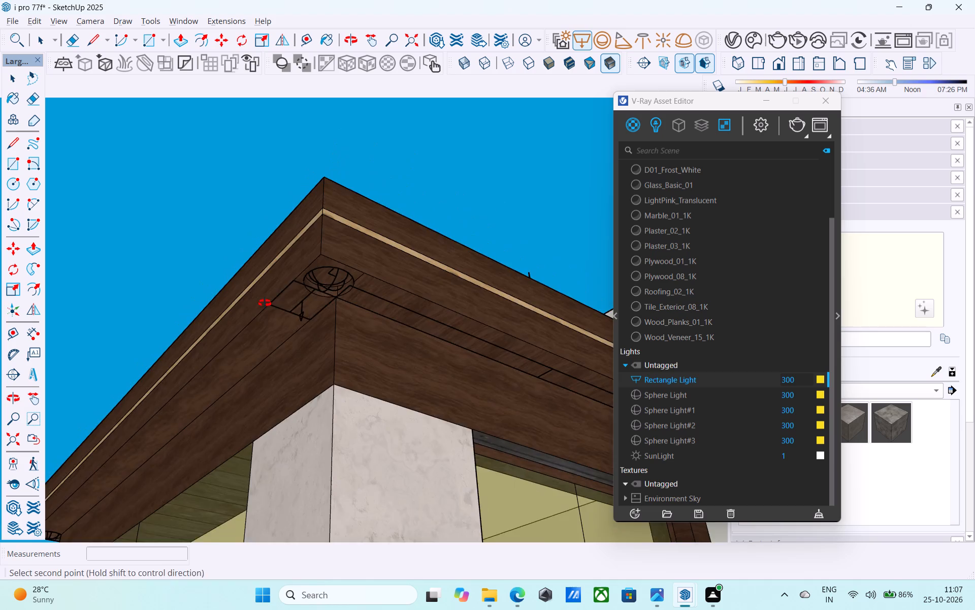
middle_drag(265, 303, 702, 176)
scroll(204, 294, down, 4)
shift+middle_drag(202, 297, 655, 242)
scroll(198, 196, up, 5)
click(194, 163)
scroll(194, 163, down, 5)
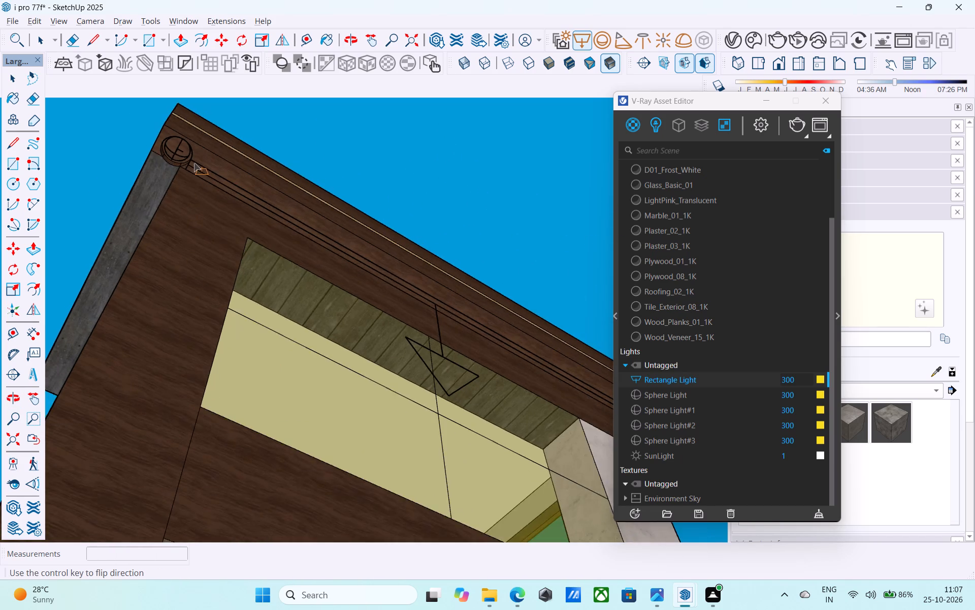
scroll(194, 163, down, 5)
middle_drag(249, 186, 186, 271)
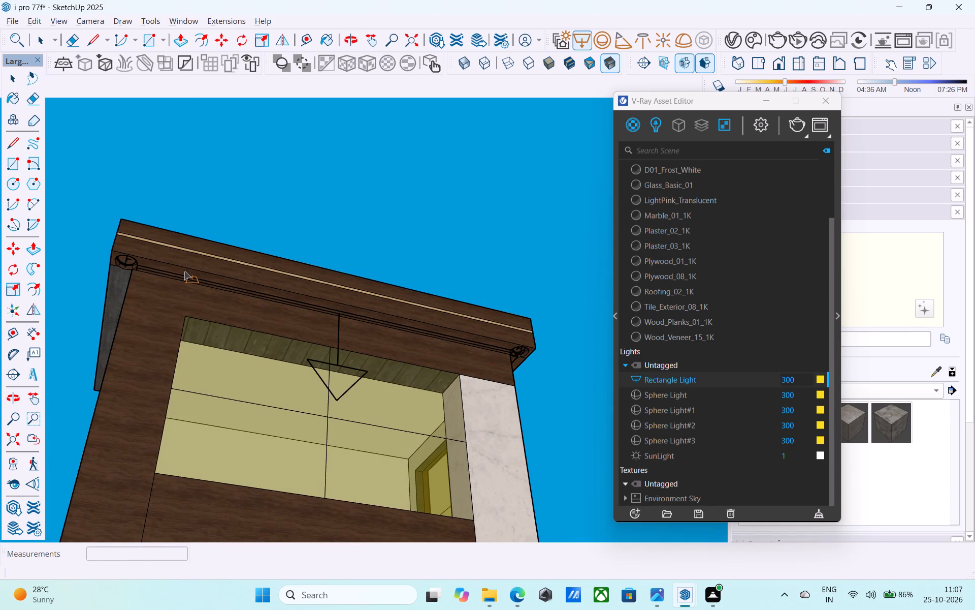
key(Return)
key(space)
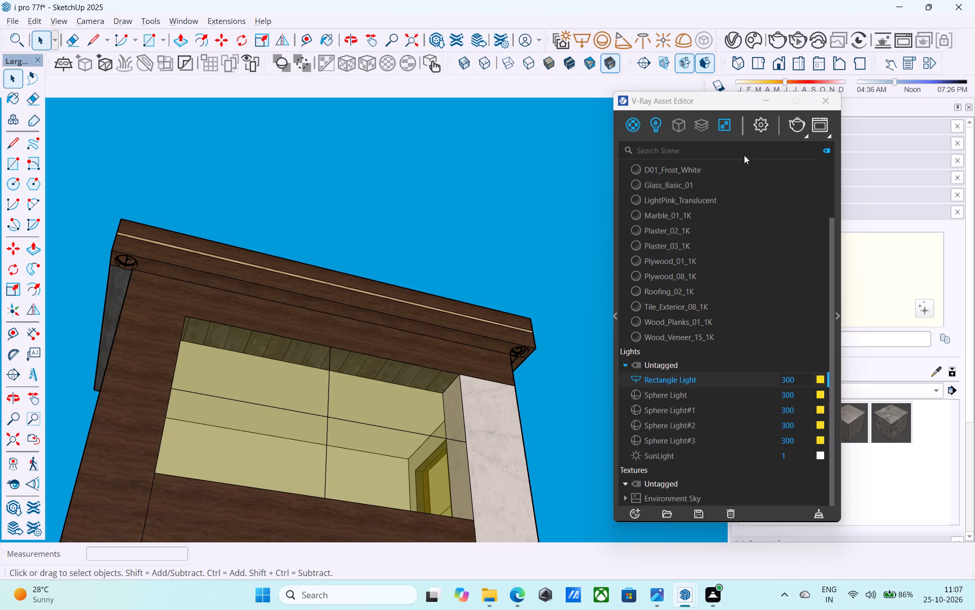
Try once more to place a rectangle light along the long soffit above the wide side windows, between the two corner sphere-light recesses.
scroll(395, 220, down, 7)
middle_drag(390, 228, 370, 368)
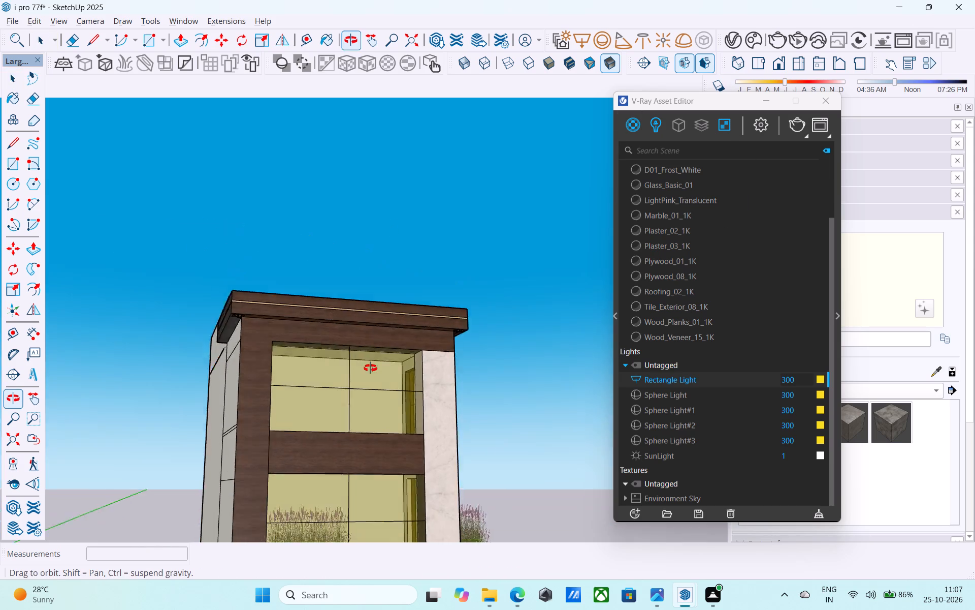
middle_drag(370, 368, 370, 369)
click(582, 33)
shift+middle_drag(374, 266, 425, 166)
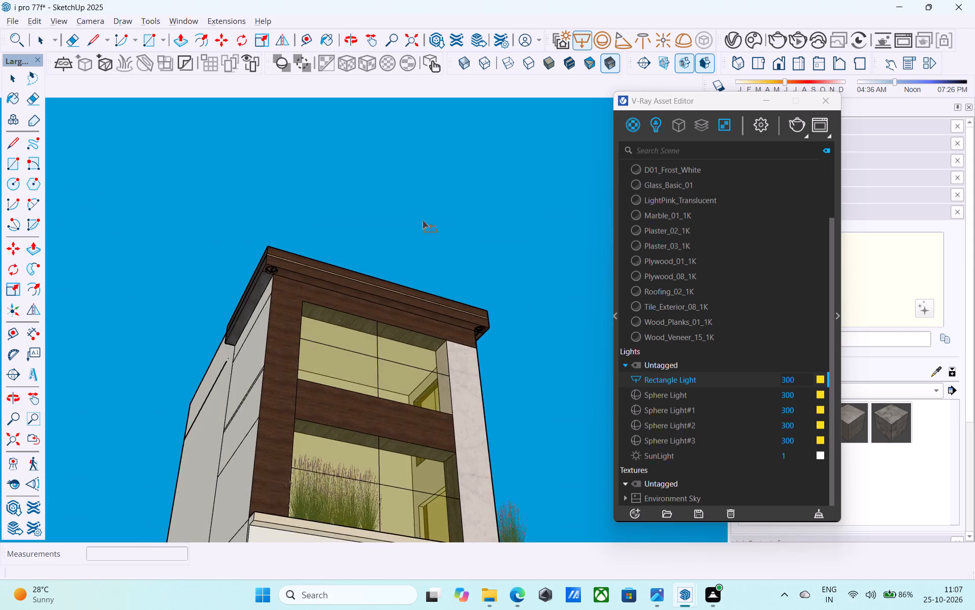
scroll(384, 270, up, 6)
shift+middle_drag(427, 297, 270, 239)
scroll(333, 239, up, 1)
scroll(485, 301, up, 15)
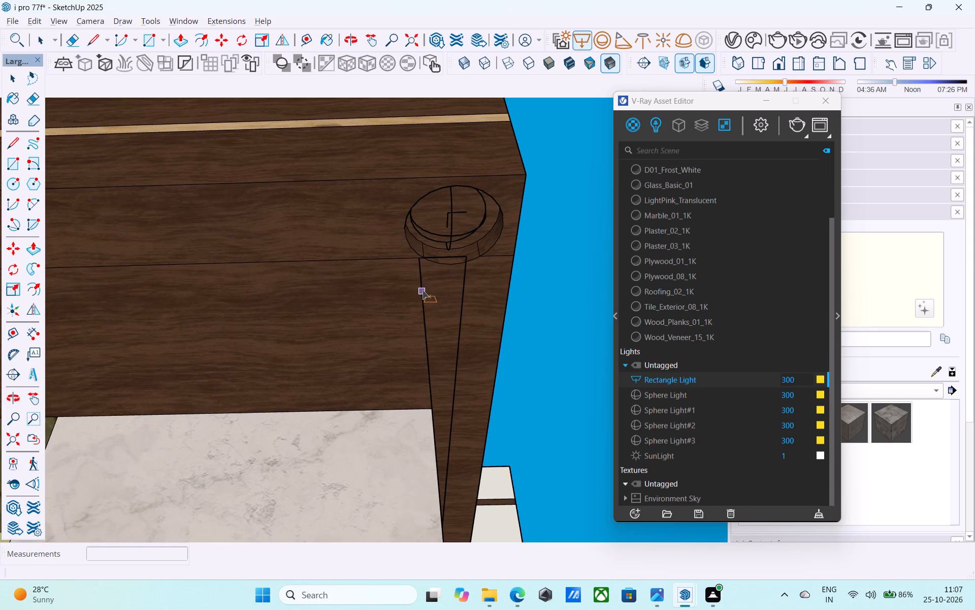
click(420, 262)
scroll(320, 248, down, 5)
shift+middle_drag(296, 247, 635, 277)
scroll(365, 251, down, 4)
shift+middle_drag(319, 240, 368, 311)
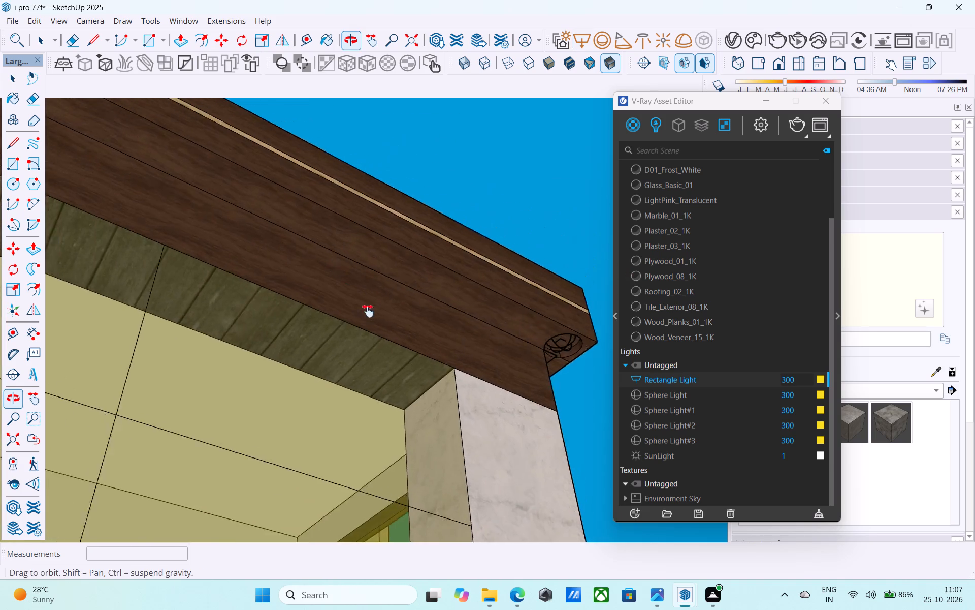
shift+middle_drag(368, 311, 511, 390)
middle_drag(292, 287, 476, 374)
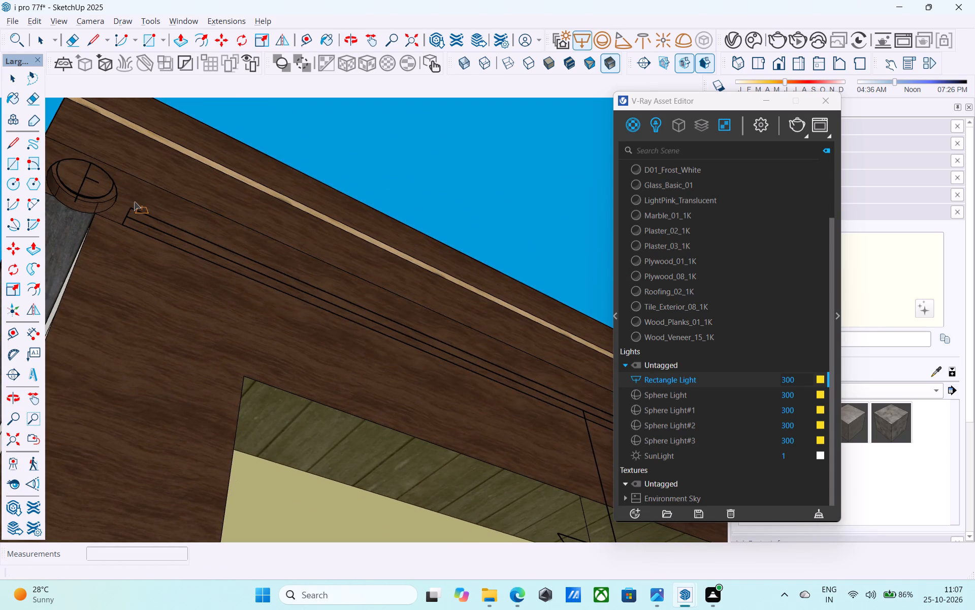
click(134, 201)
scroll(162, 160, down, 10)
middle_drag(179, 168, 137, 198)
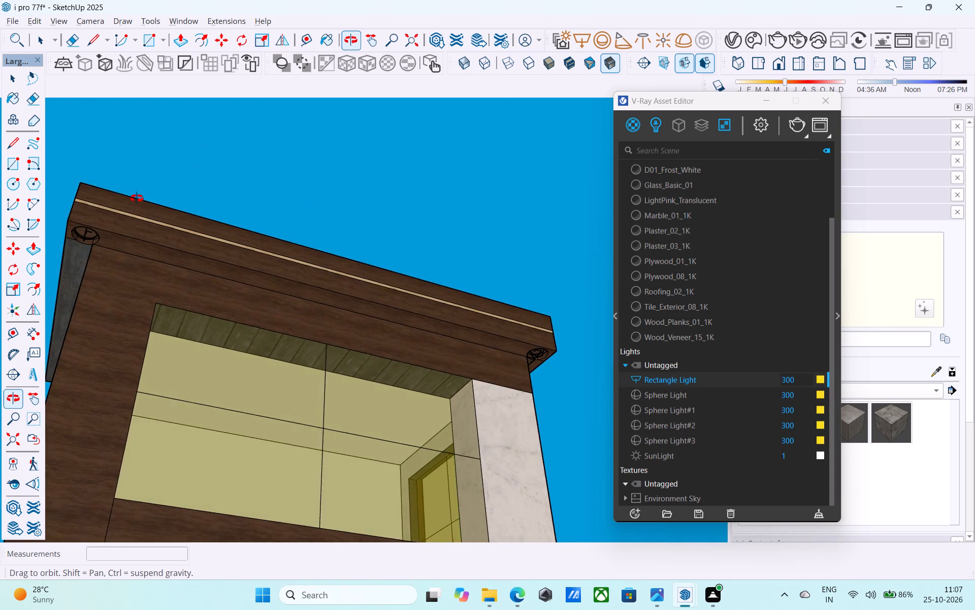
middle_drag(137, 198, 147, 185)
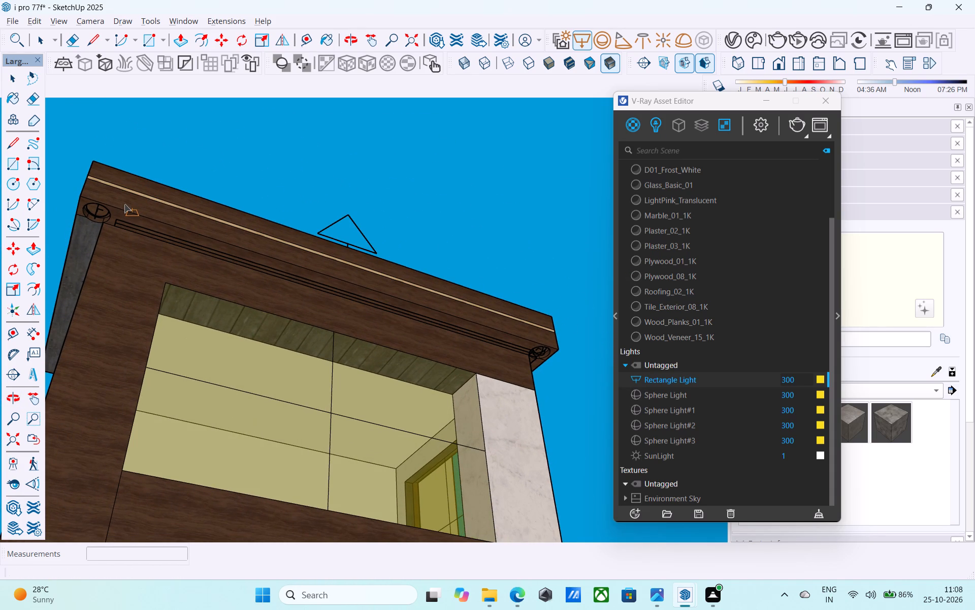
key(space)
Render the house in V-Ray from a front corner view and inspect the lights under the brown and white overhangs up close.
scroll(132, 206, down, 5)
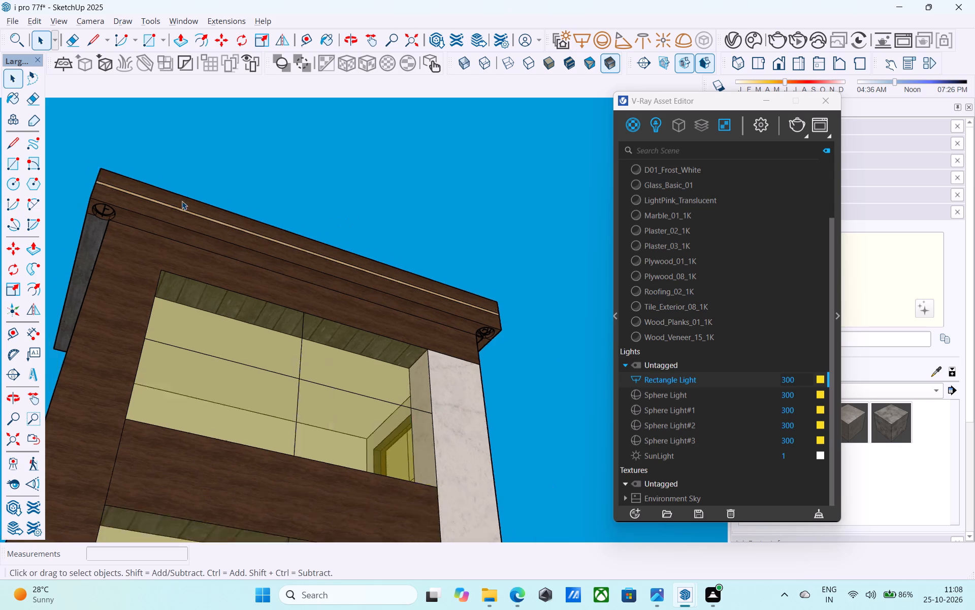
middle_drag(182, 201, 122, 289)
scroll(257, 214, down, 4)
middle_drag(321, 227, 66, 276)
scroll(281, 246, down, 4)
middle_drag(328, 306, 318, 277)
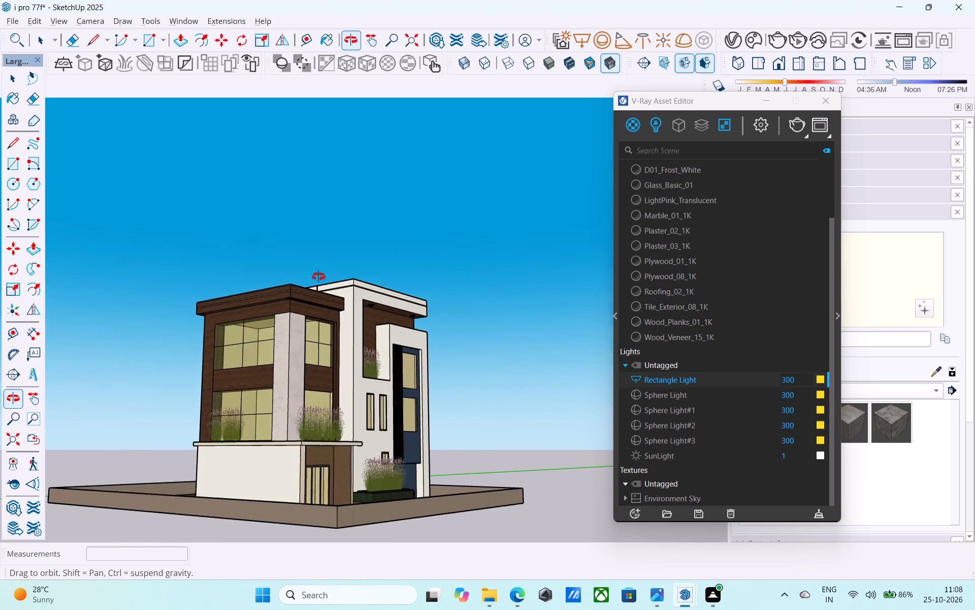
middle_drag(318, 277, 187, 255)
scroll(327, 236, down, 4)
middle_drag(310, 260, 431, 198)
scroll(387, 243, up, 5)
scroll(371, 244, down, 5)
middle_drag(374, 257, 382, 312)
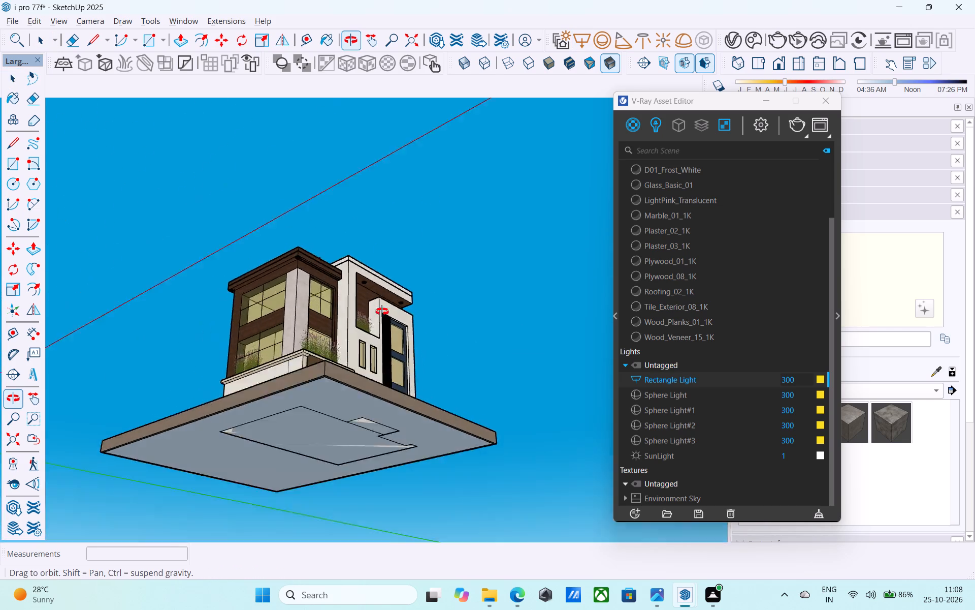
middle_drag(382, 312, 396, 362)
scroll(396, 361, up, 5)
middle_drag(315, 283, 373, 276)
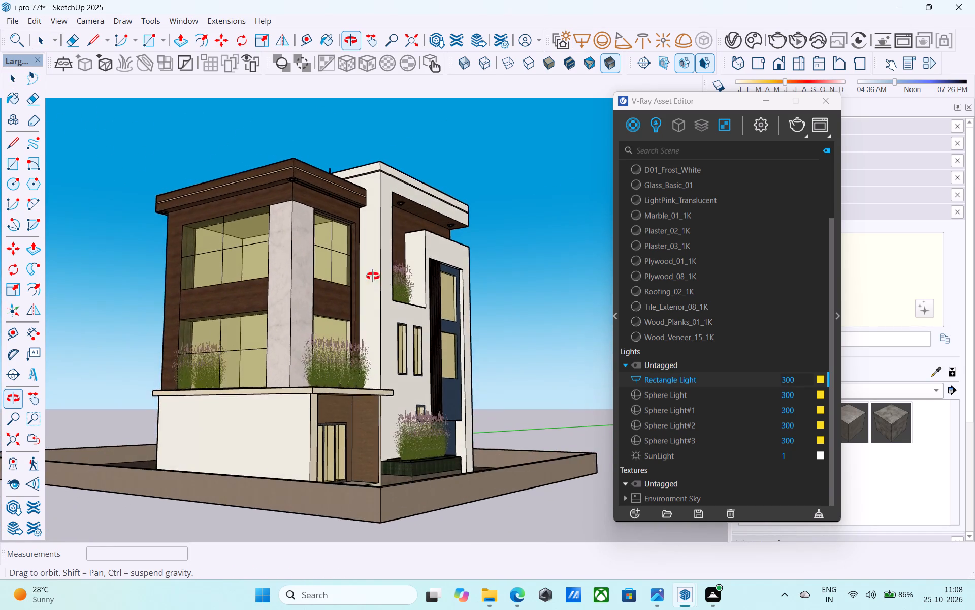
middle_drag(373, 276, 375, 345)
shift+middle_drag(422, 329, 398, 302)
click(790, 128)
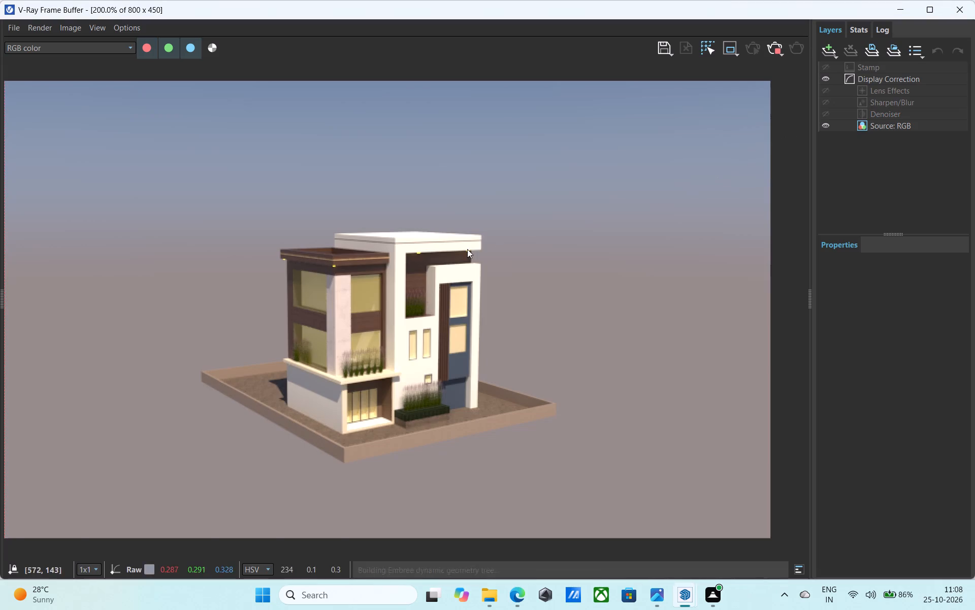
scroll(347, 260, up, 1)
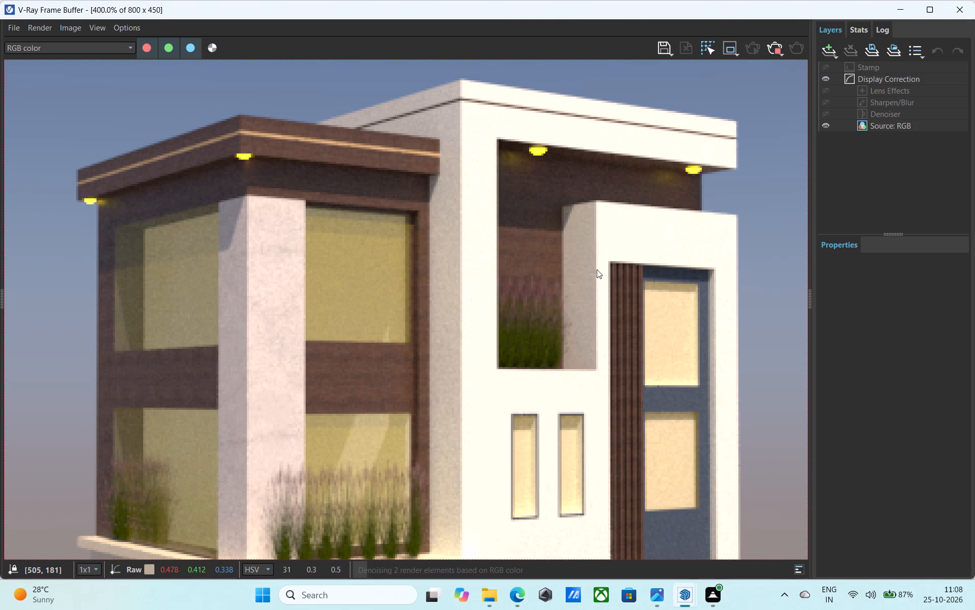
click(957, 12)
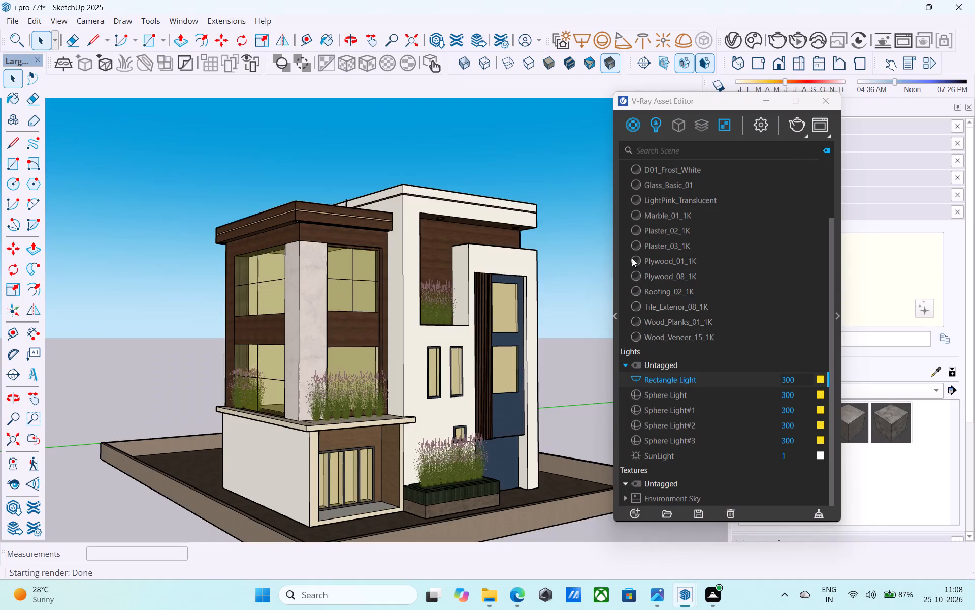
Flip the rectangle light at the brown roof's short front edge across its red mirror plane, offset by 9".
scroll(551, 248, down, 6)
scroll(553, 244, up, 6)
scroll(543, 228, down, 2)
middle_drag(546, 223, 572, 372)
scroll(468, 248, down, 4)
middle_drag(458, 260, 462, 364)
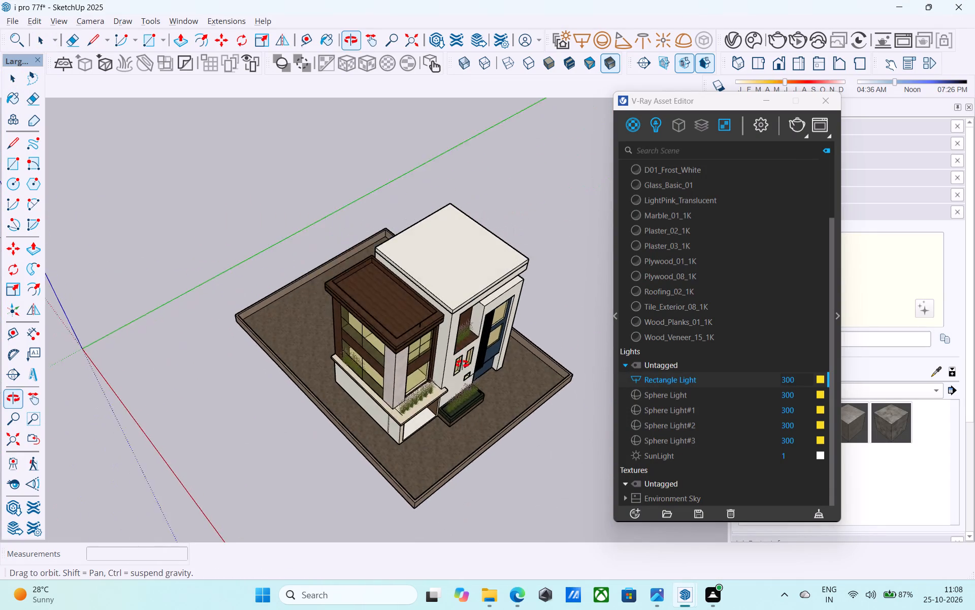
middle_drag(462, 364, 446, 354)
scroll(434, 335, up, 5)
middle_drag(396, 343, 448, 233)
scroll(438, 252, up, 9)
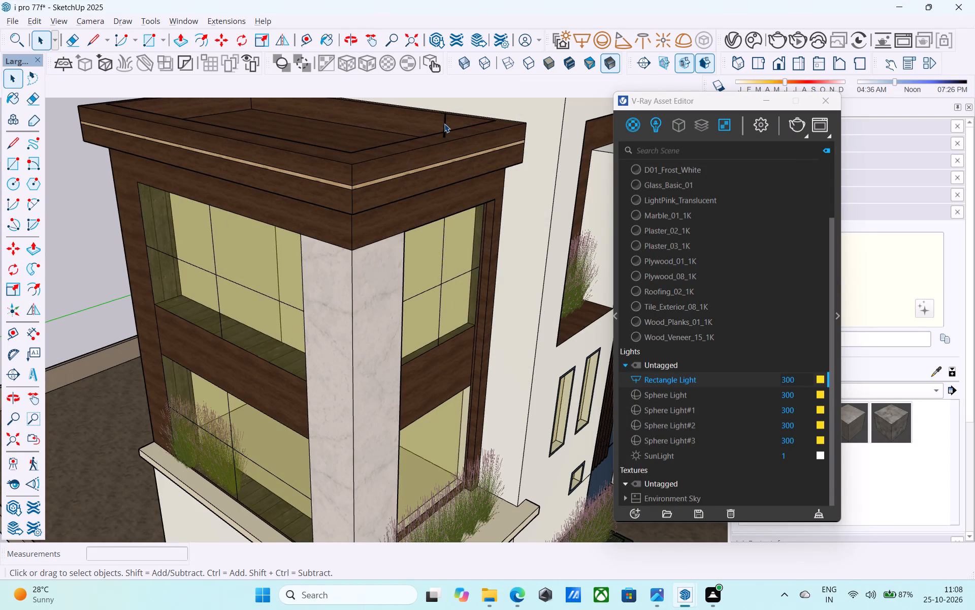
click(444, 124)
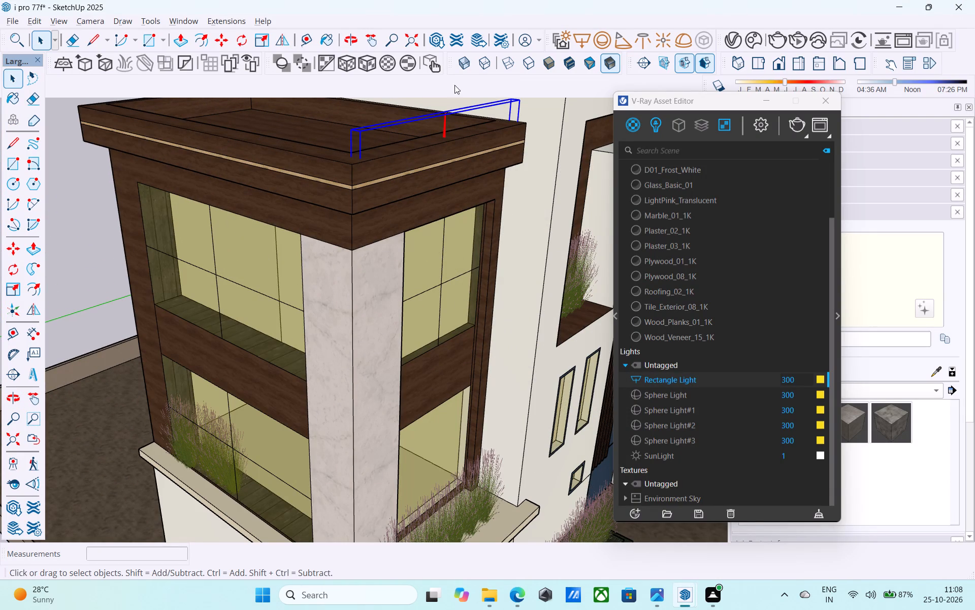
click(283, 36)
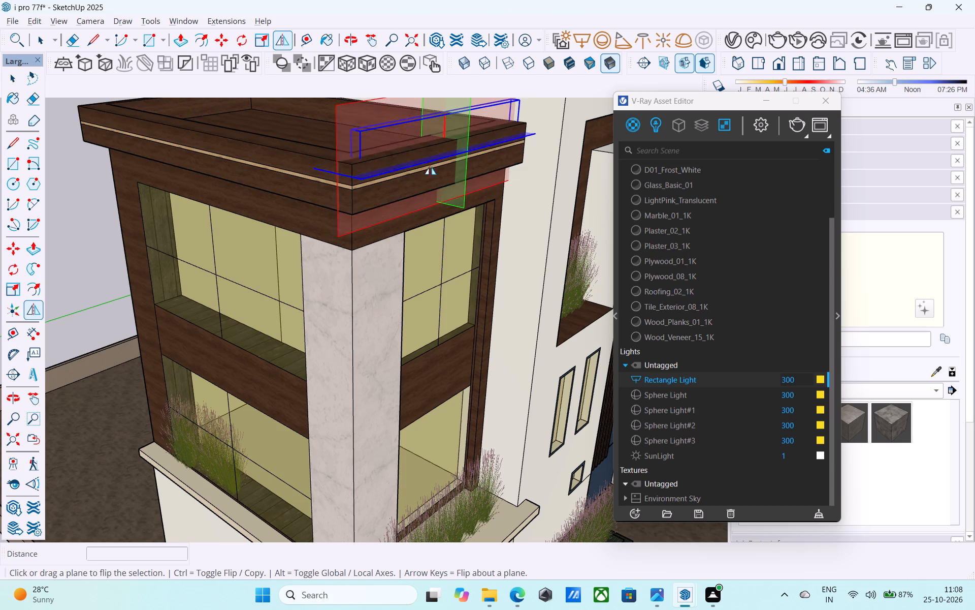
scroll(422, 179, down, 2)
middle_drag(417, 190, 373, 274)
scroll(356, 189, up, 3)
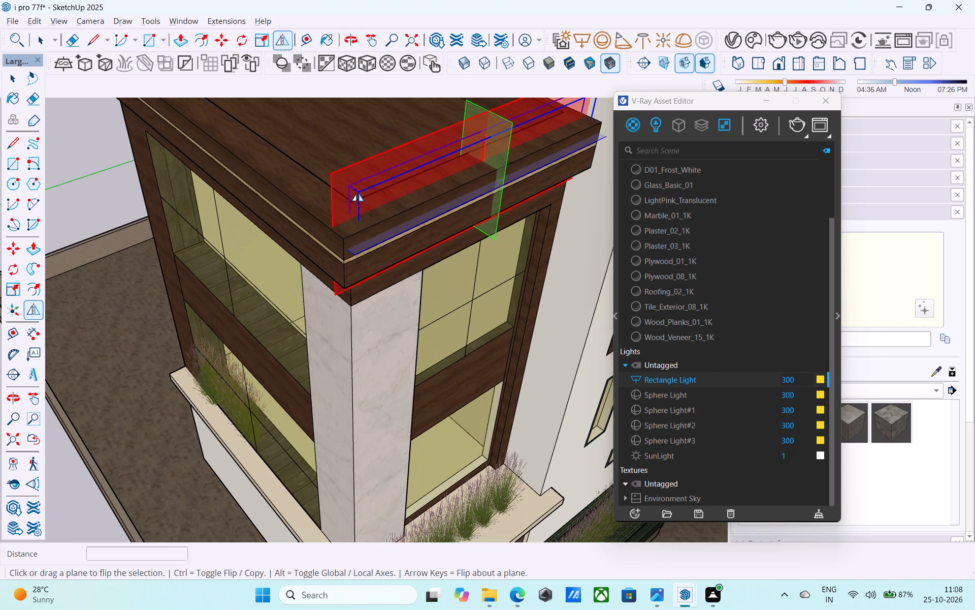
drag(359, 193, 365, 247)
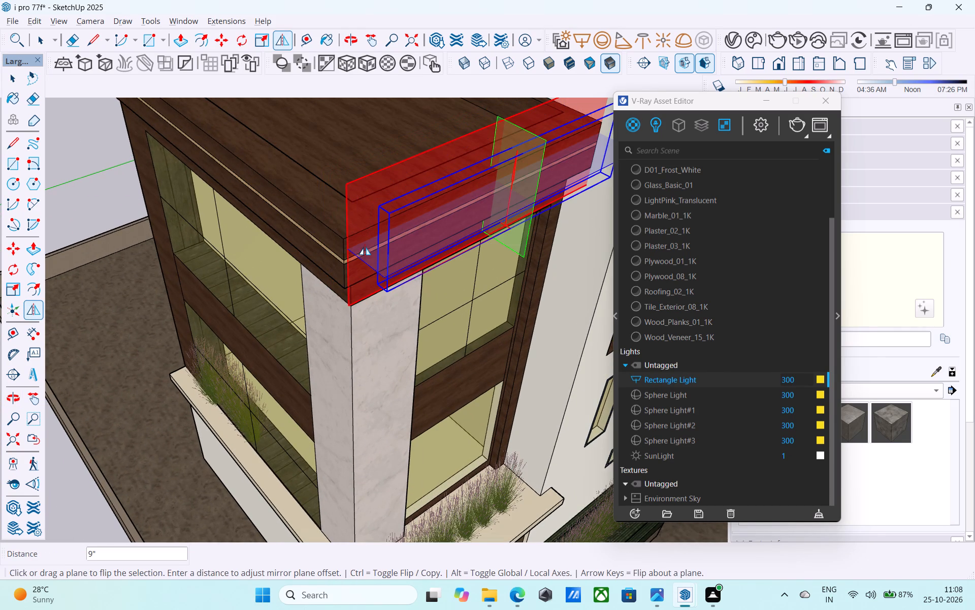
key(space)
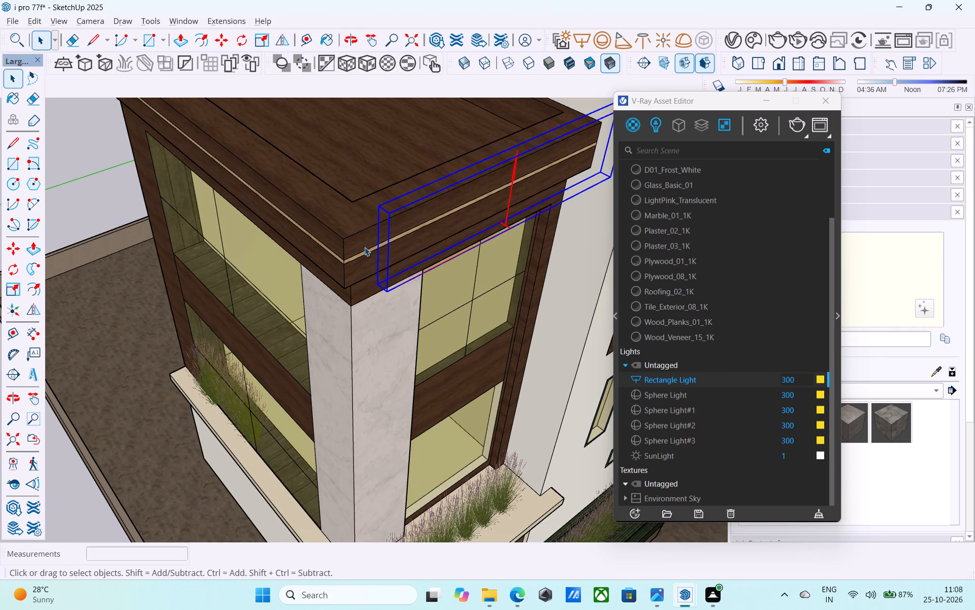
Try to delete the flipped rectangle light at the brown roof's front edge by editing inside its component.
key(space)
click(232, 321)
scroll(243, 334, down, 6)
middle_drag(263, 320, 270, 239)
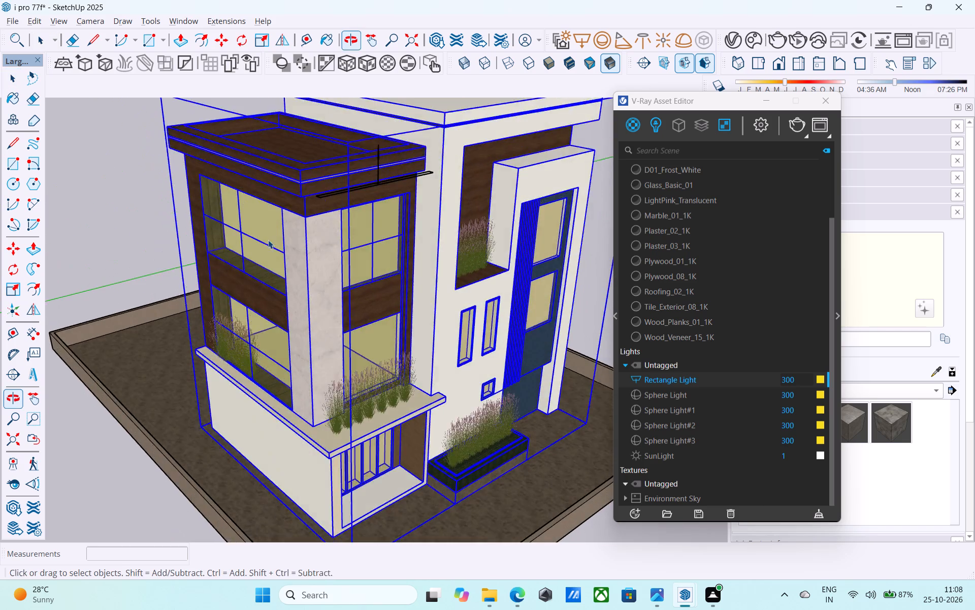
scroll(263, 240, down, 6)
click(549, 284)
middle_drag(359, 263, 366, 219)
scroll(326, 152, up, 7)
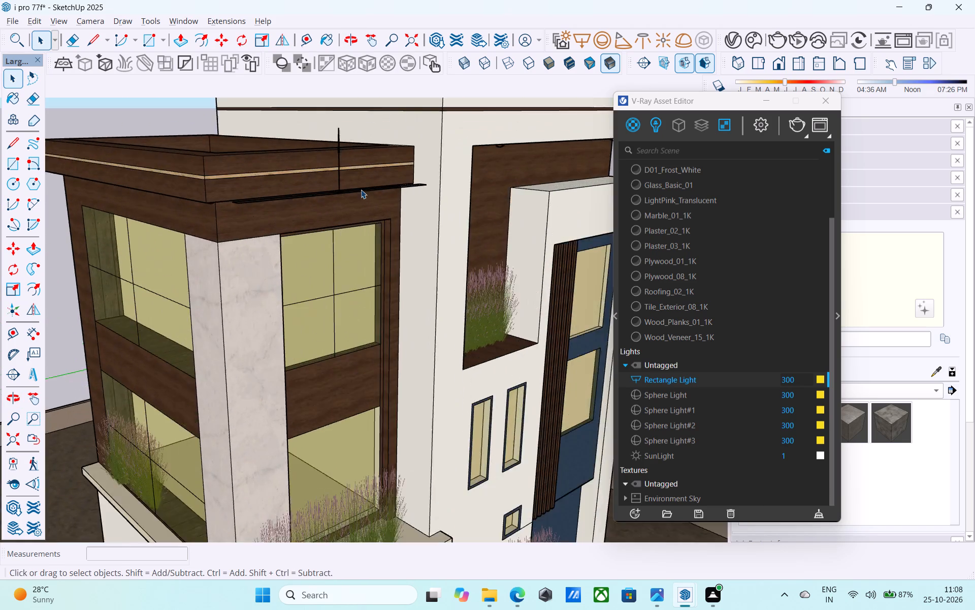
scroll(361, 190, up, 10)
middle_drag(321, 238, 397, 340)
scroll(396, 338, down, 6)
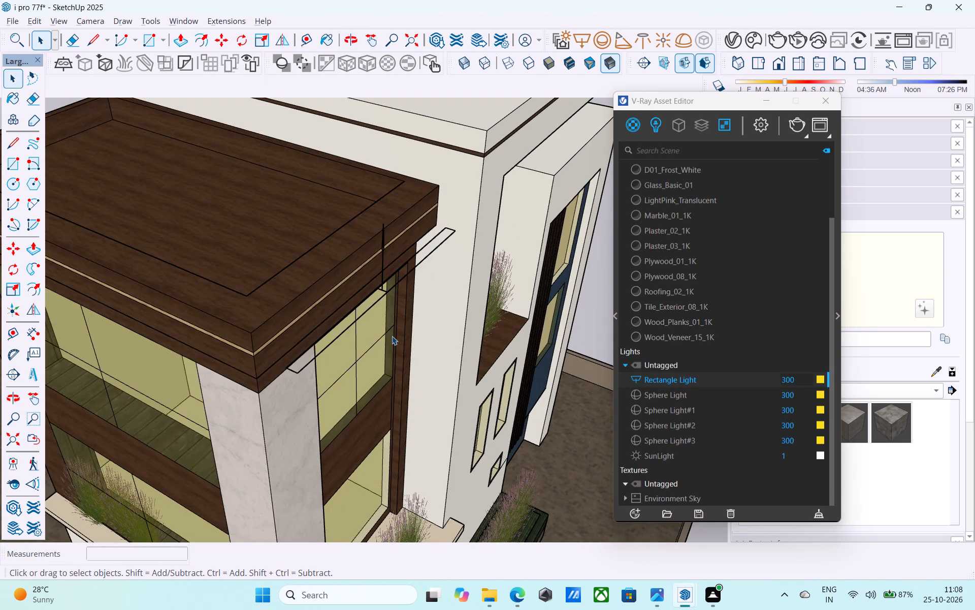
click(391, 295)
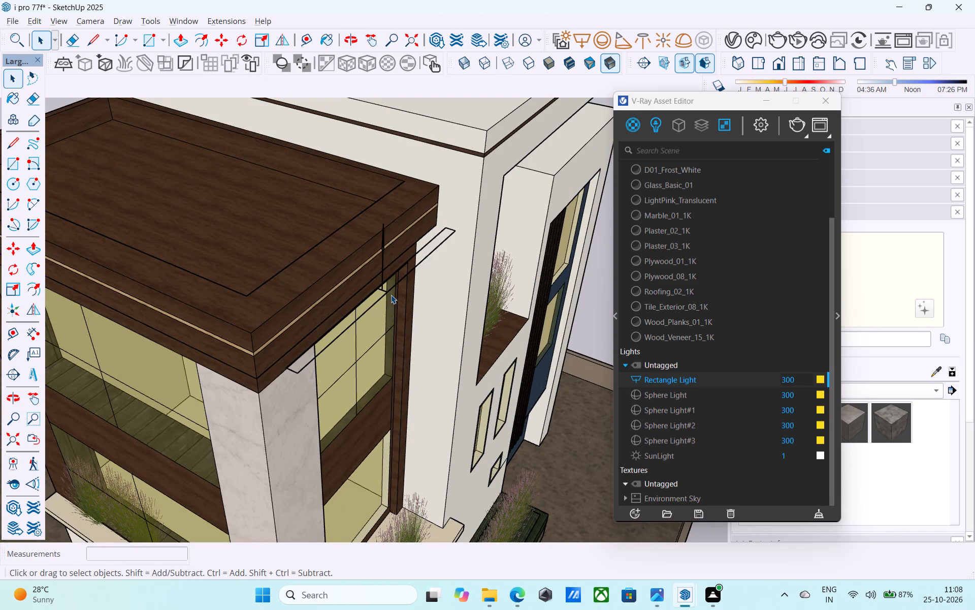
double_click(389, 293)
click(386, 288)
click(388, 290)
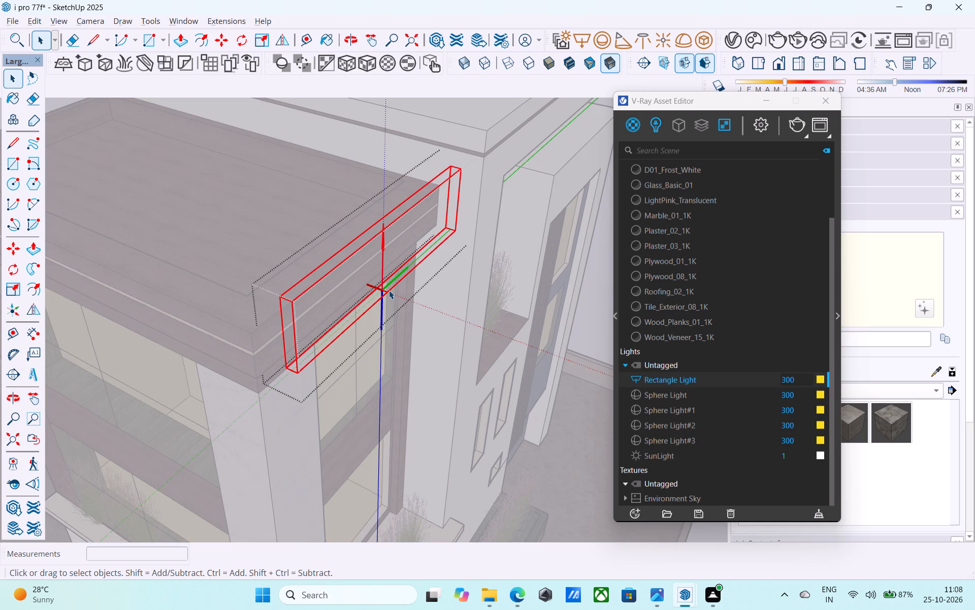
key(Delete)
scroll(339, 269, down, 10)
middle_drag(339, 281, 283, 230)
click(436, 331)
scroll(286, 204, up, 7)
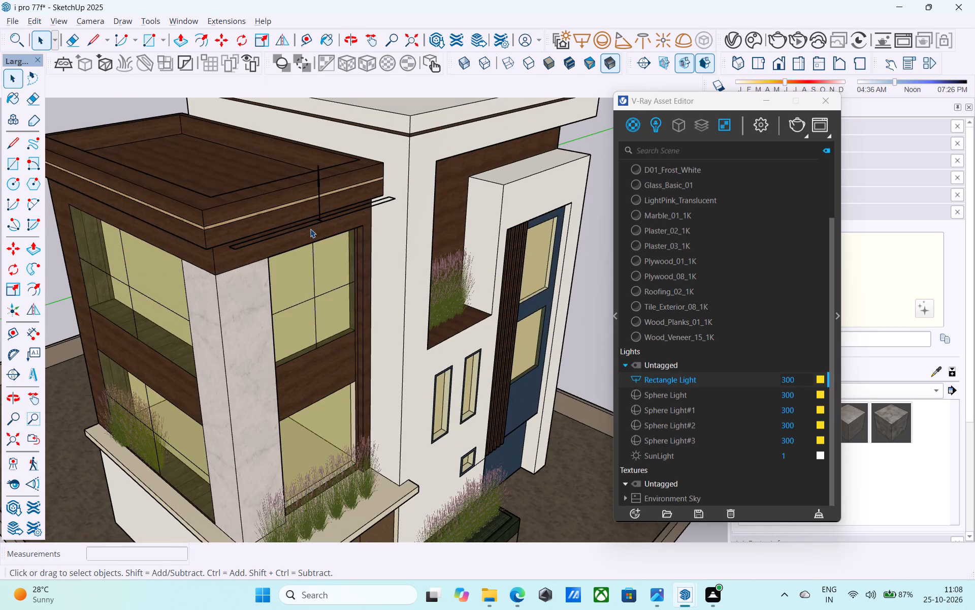
Delete the whole rectangle light in front of the brown roof overhang, above the upper front window.
click(310, 229)
middle_drag(310, 224, 430, 256)
click(557, 262)
scroll(396, 269, up, 9)
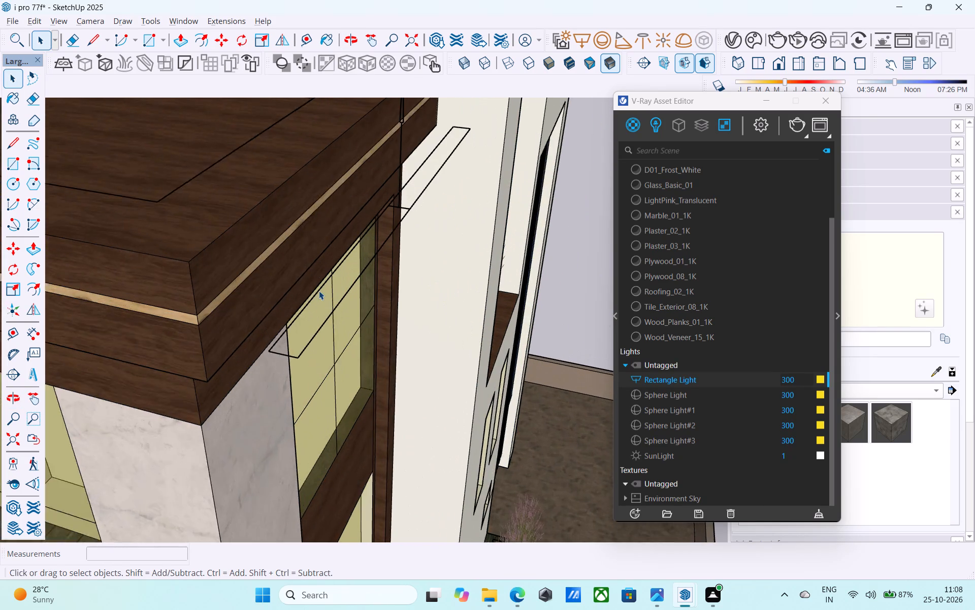
scroll(319, 291, up, 1)
click(324, 337)
key(Delete)
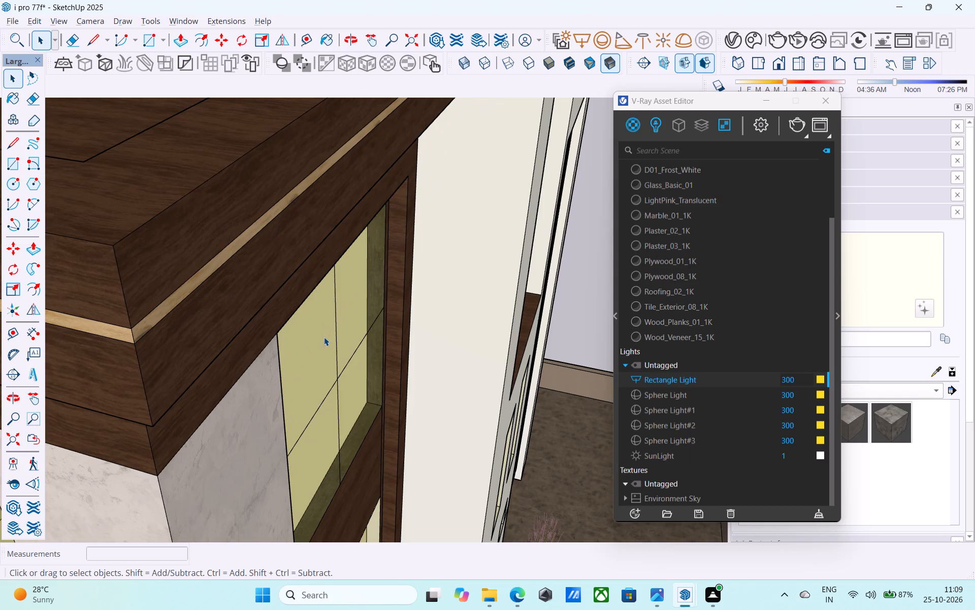
Save the model and purge its unused items.
key(ctrl+s)
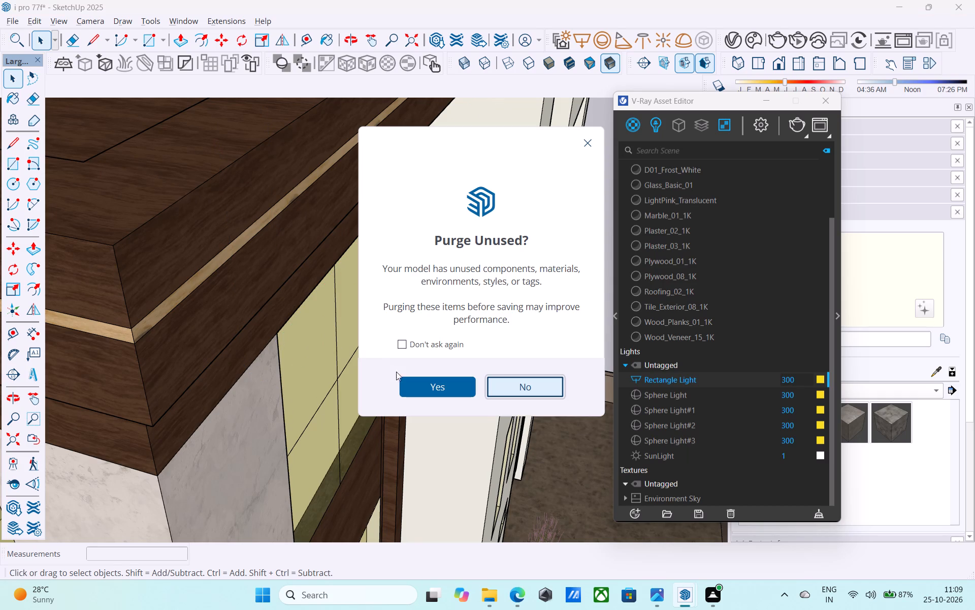
click(414, 383)
Examine the house's front and side facades, overhangs and planters from several corner views, ending with the whole house and plot framed.
scroll(403, 367, down, 13)
middle_drag(399, 368, 318, 295)
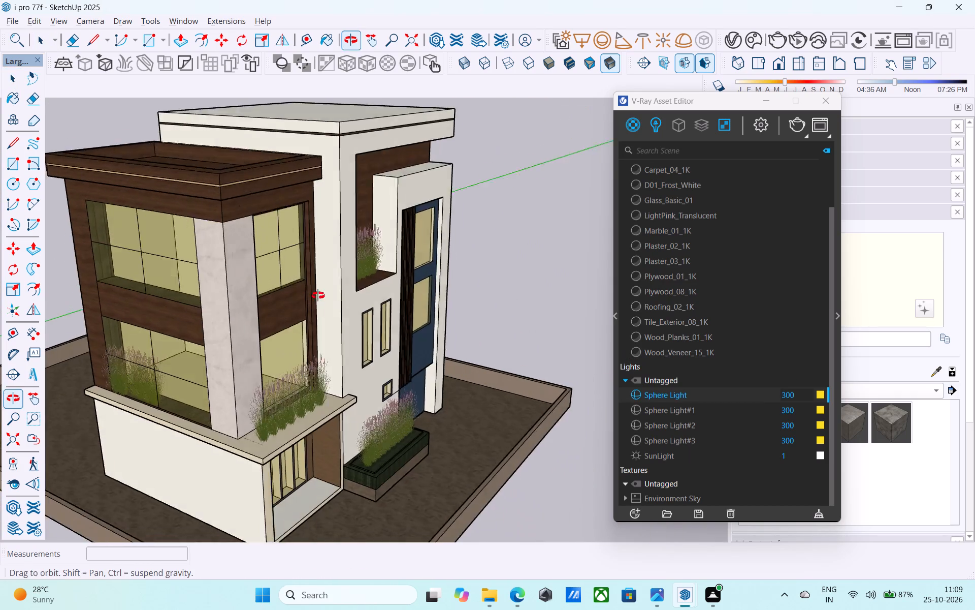
middle_drag(318, 295, 317, 294)
scroll(370, 330, down, 4)
middle_drag(447, 359, 352, 311)
scroll(504, 350, down, 3)
middle_drag(394, 371, 392, 337)
scroll(304, 232, up, 7)
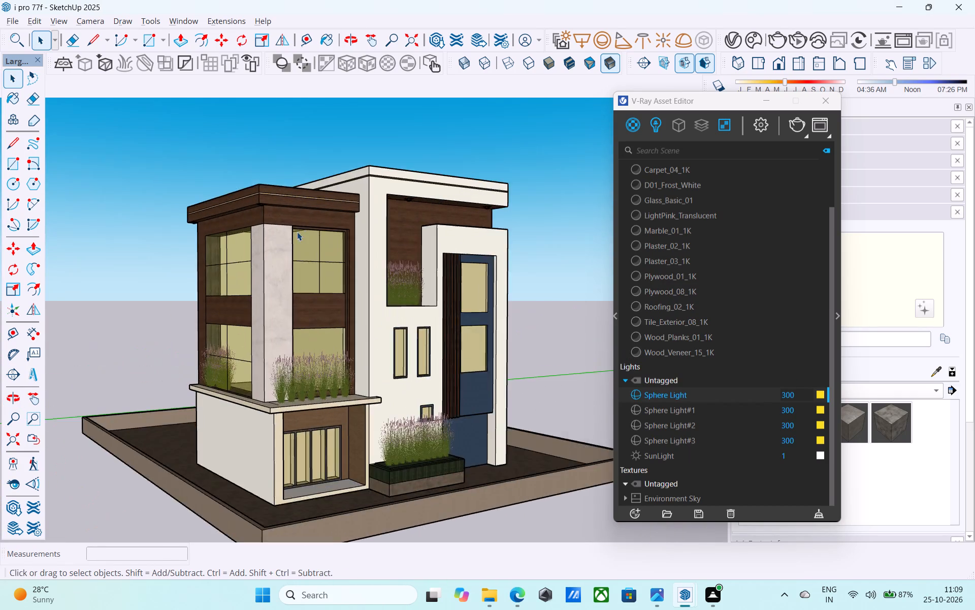
scroll(297, 232, up, 2)
scroll(498, 301, down, 4)
middle_drag(485, 312, 493, 256)
scroll(480, 308, up, 1)
scroll(353, 252, down, 1)
middle_drag(369, 325, 389, 400)
scroll(339, 219, up, 2)
scroll(339, 256, down, 3)
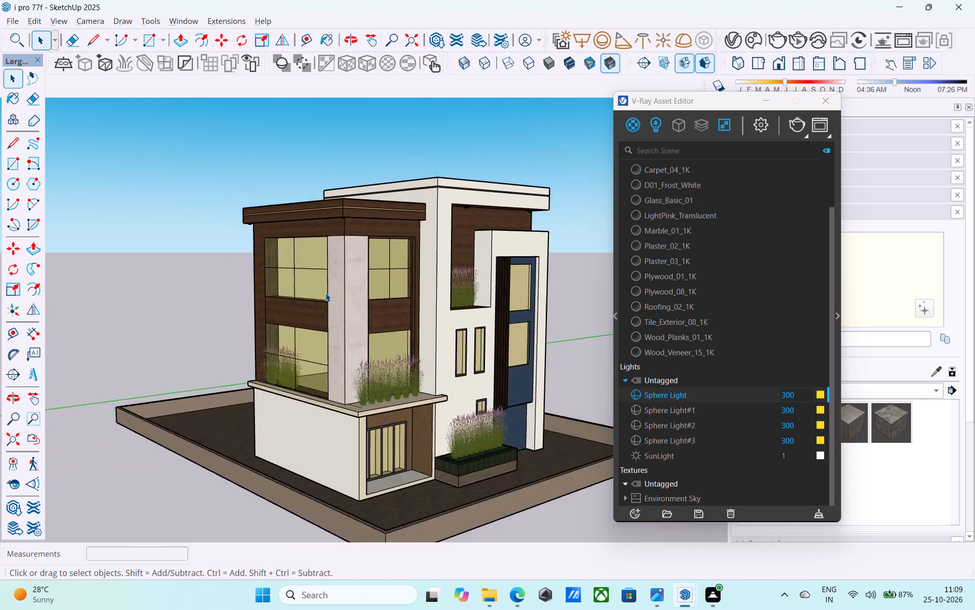
middle_drag(314, 311, 173, 349)
middle_drag(297, 365, 323, 364)
scroll(365, 357, up, 2)
scroll(361, 345, down, 3)
middle_drag(352, 351, 433, 312)
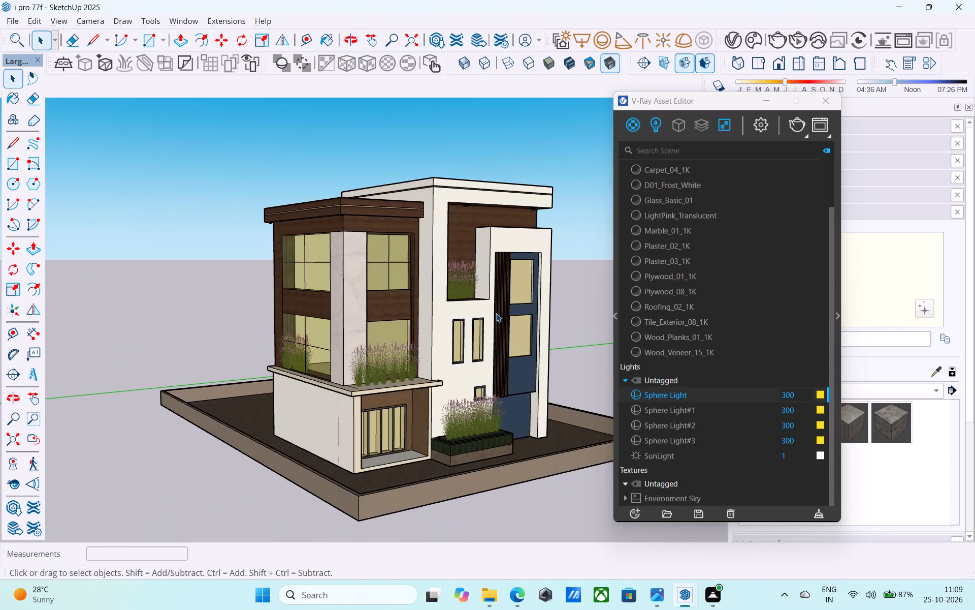
middle_drag(480, 317, 448, 324)
scroll(351, 320, down, 2)
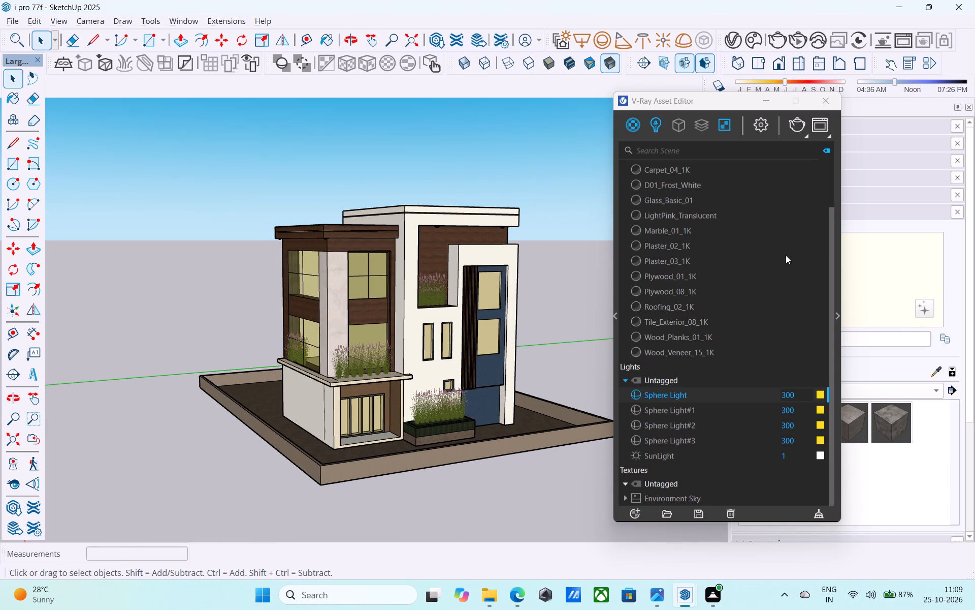